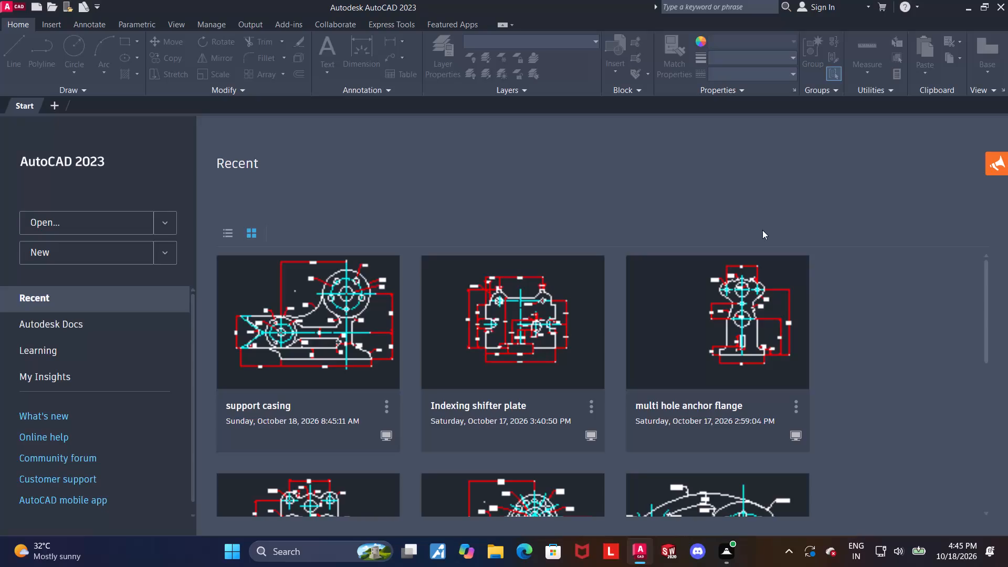
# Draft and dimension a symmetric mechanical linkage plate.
# Create a new blank drawing from the default acad.dwt template.
pyautogui.click(53, 256)
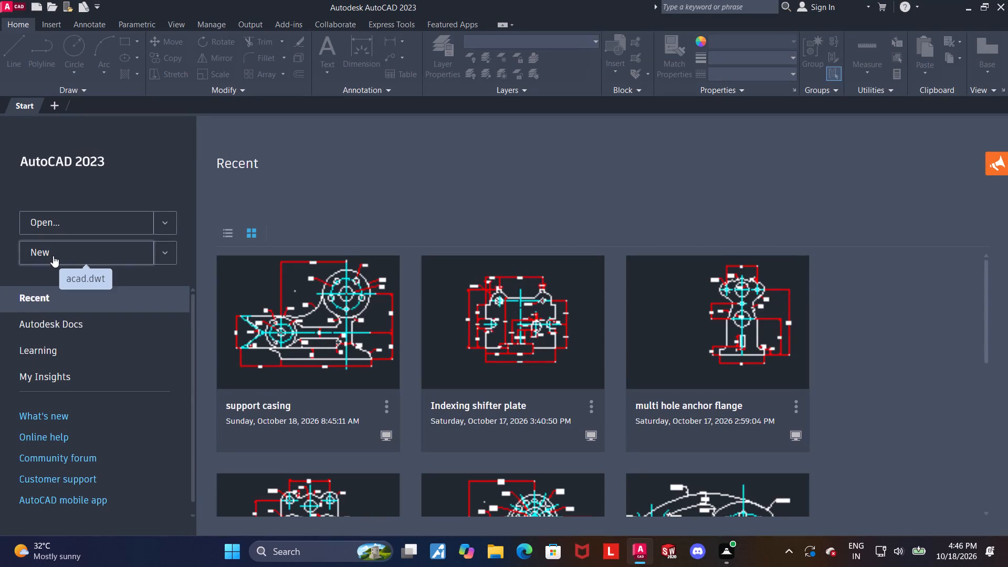
# Turn on command logging for the drawing with LOGFILEON.
pyautogui.write('logfile')
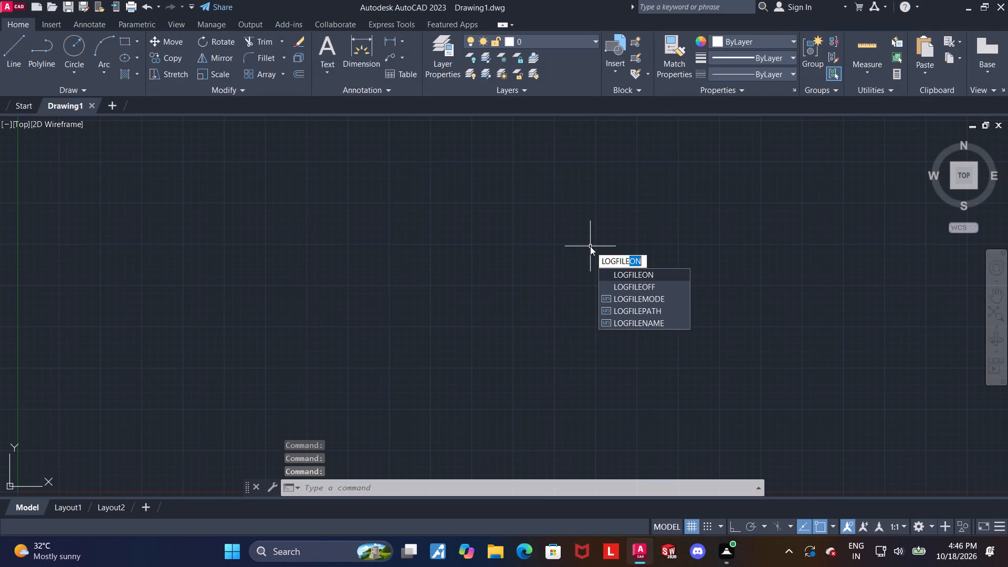
pyautogui.press('Return')
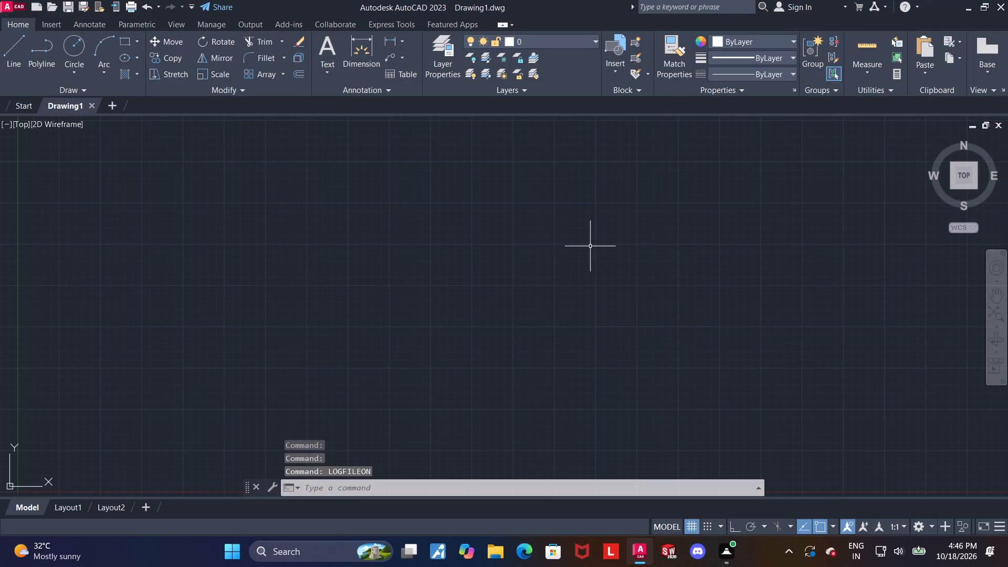
pyautogui.press('Return')
pyautogui.press('Return')
# Set the model space limits from lower-left corner 0,0 to upper-right corner 100,100.
pyautogui.write('limits')
pyautogui.press('Return')
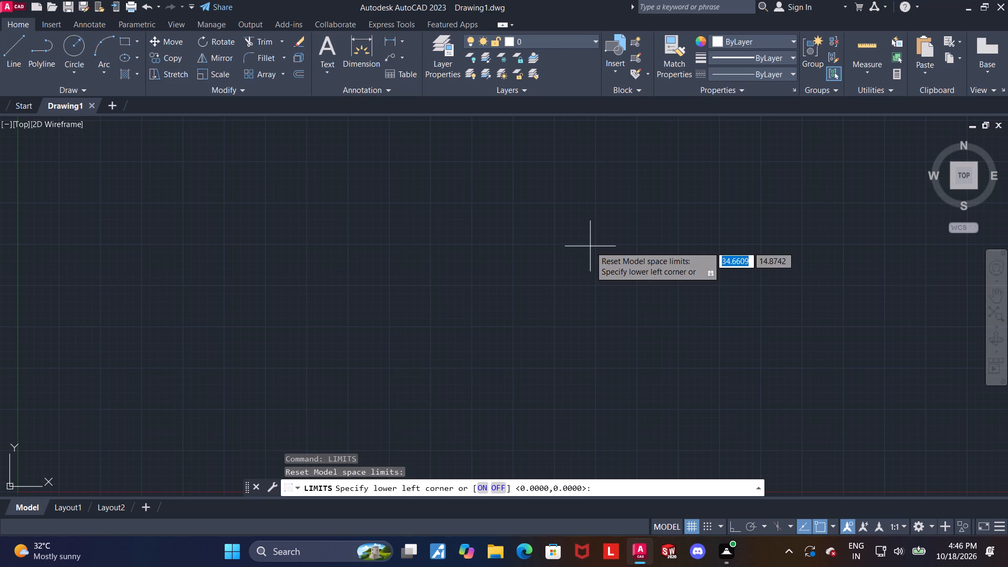
pyautogui.write('0,0')
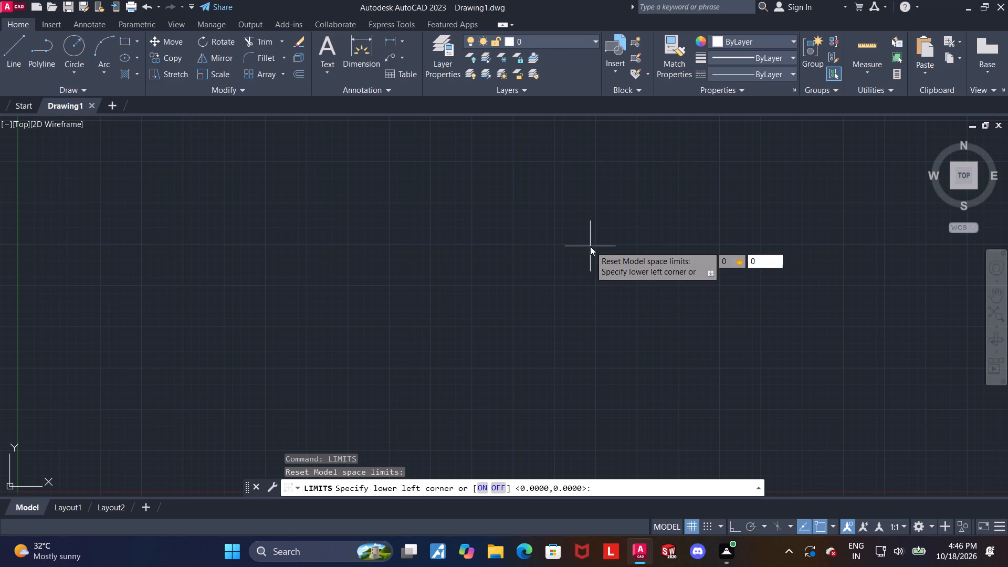
pyautogui.press('Return')
pyautogui.write('100,100')
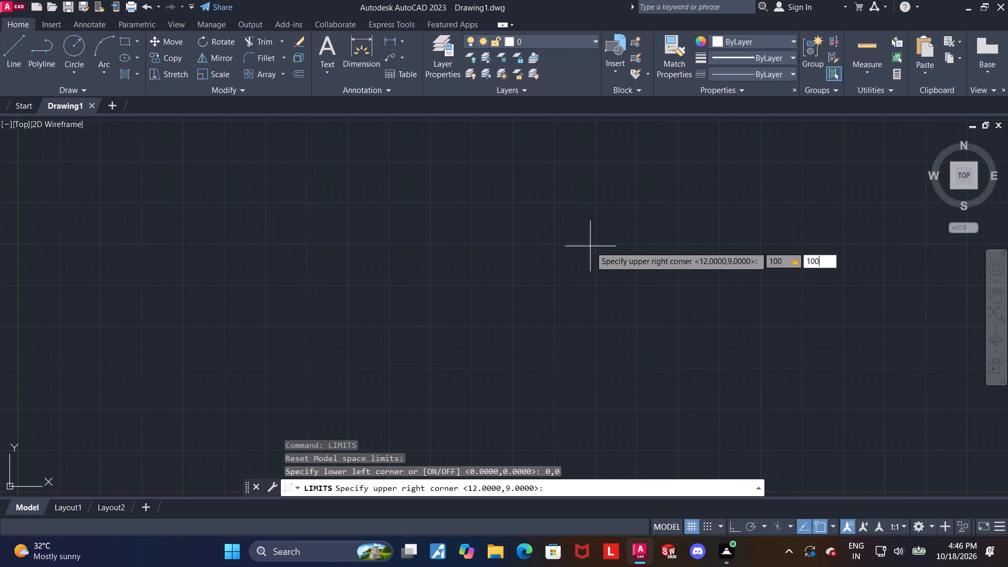
pyautogui.press('Return')
# Draw a circle of diameter 20 in open space above the X axis, centred at about 165.7, 95.4.
pyautogui.scroll(-2, 590, 246)
pyautogui.moveTo(664, 270); pyautogui.dragTo(570, 334, button='middle')
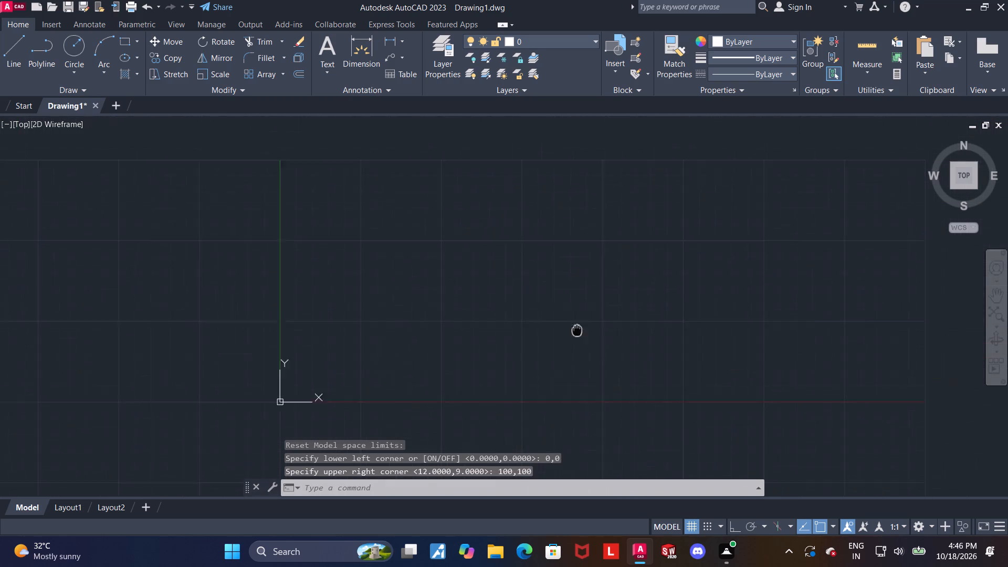
pyautogui.moveTo(570, 334); pyautogui.dragTo(413, 380, button='middle')
pyautogui.scroll(-1, 670, 333)
pyautogui.moveTo(669, 333); pyautogui.dragTo(574, 377, button='middle')
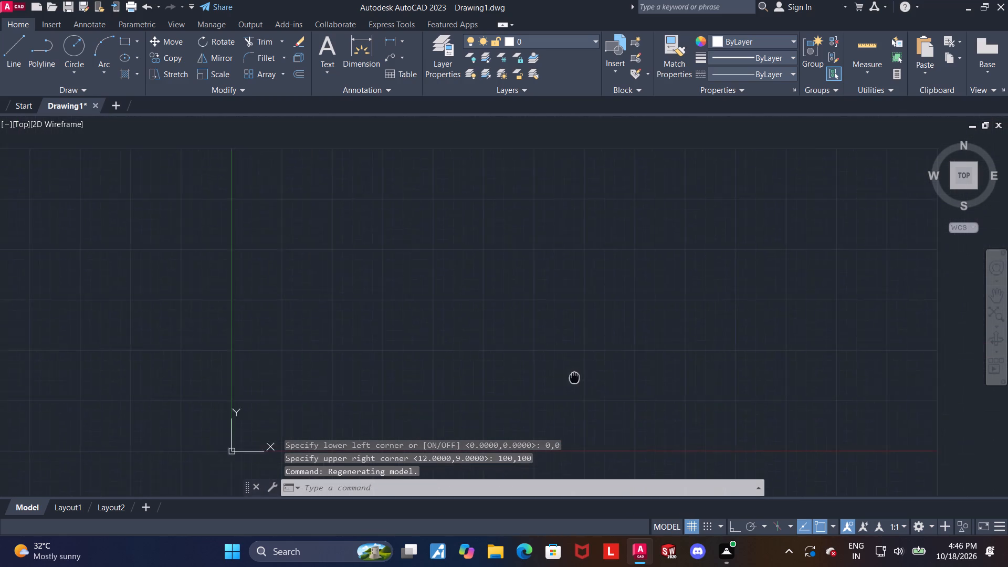
pyautogui.moveTo(574, 377); pyautogui.dragTo(442, 381, button='middle')
pyautogui.click(20, 54)
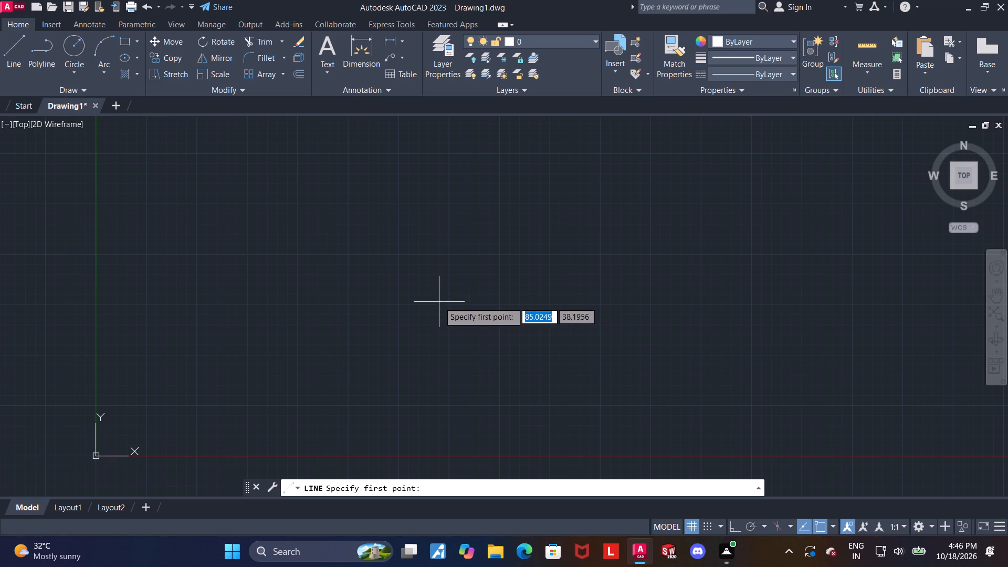
pyautogui.press('Escape')
pyautogui.click(68, 43)
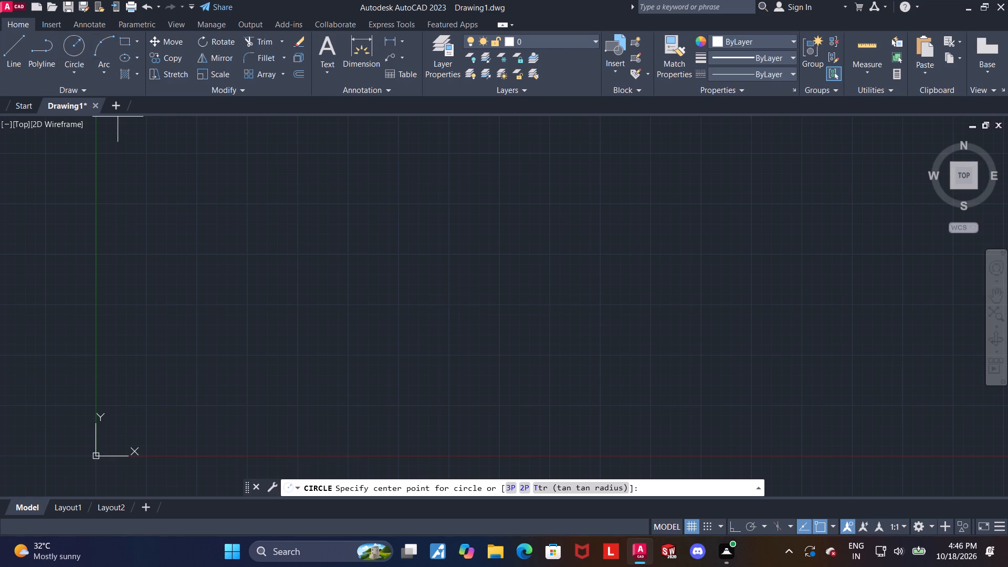
pyautogui.scroll(-2, 539, 215)
pyautogui.moveTo(611, 228); pyautogui.dragTo(471, 300, button='middle')
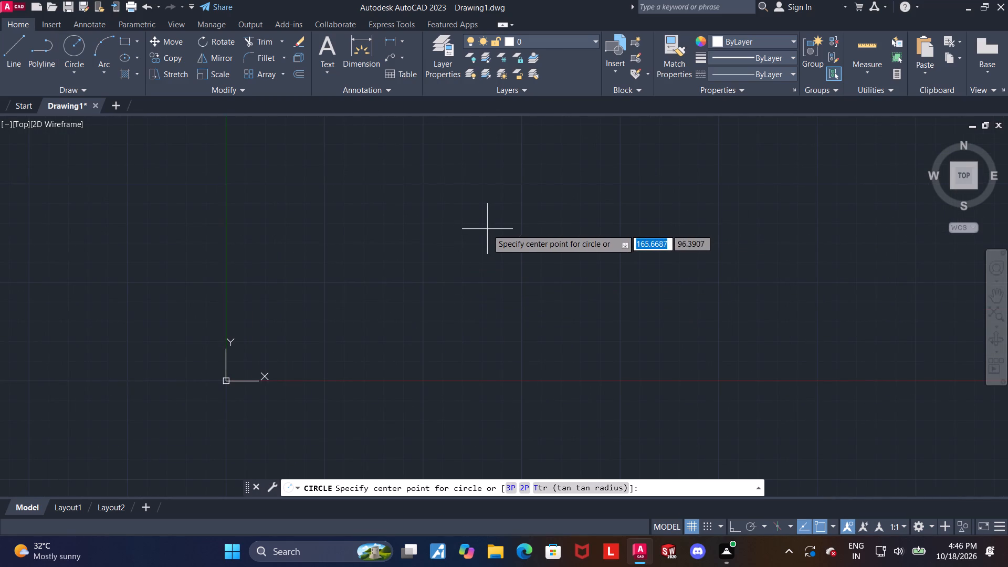
pyautogui.click(487, 230)
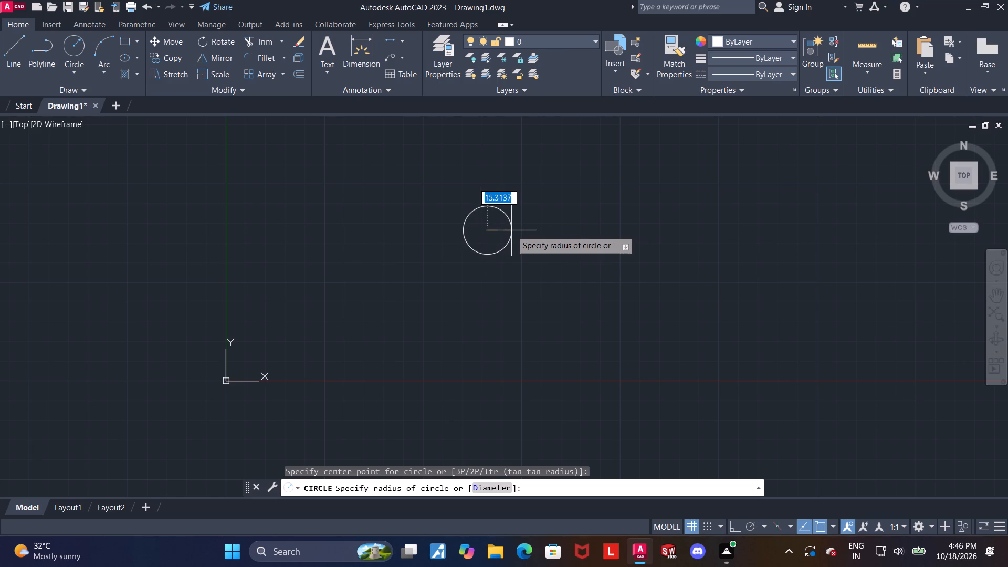
pyautogui.press('d')
pyautogui.press('Return')
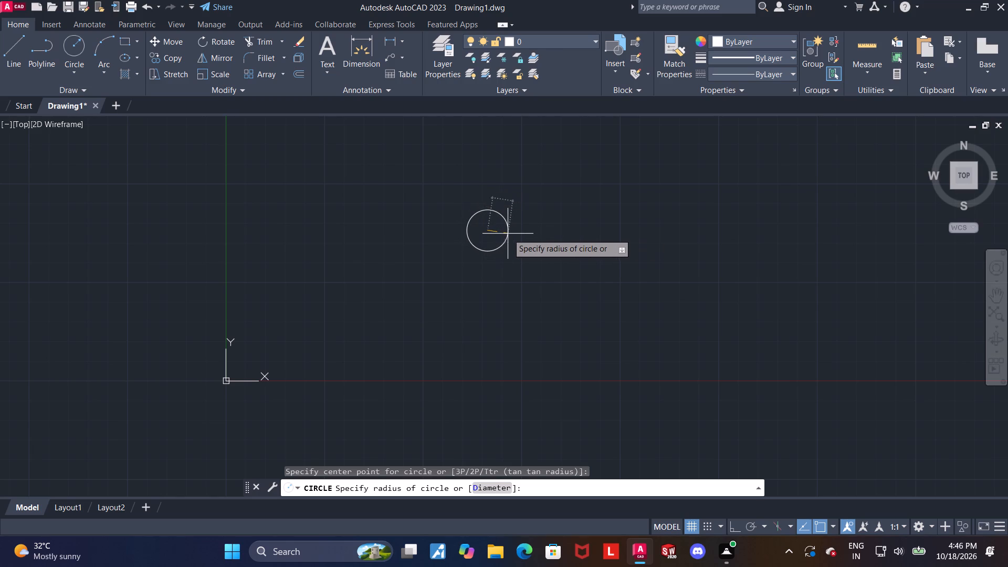
pyautogui.write('20')
pyautogui.press('Return')
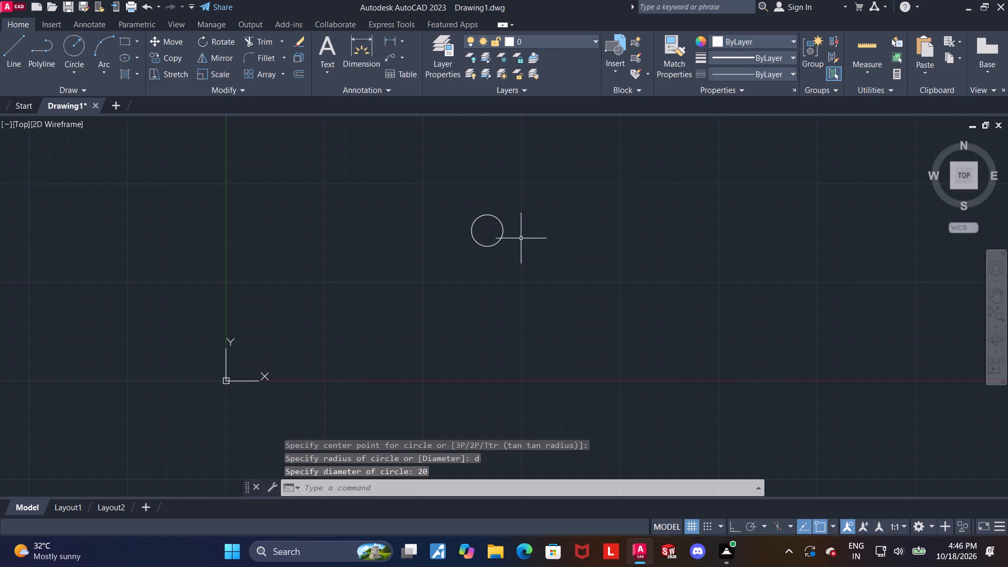
# Draw a circle of radius 35 concentric with the diameter 20 circle.
pyautogui.moveTo(538, 239); pyautogui.dragTo(514, 289, button='middle')
pyautogui.scroll(1, 507, 274)
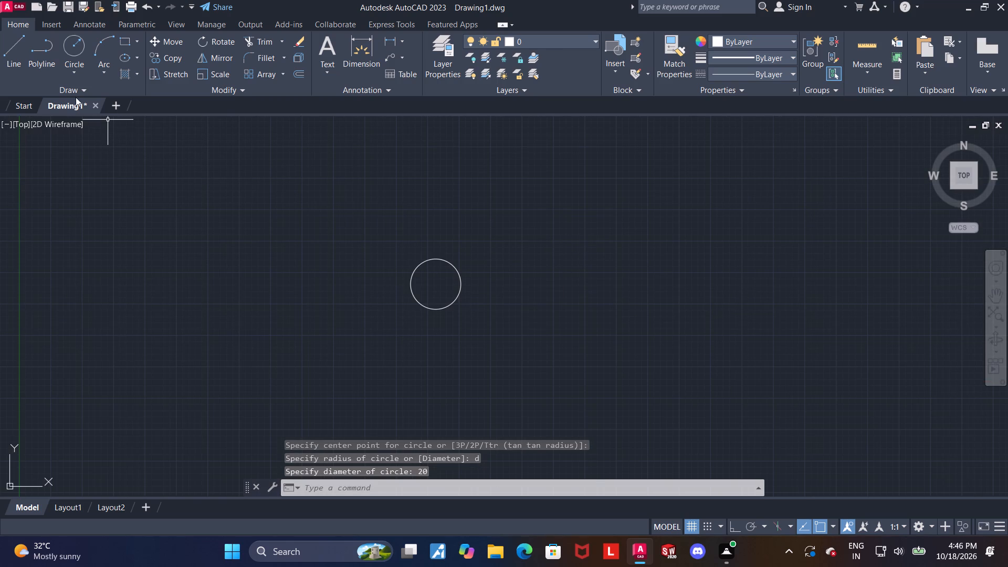
pyautogui.click(70, 49)
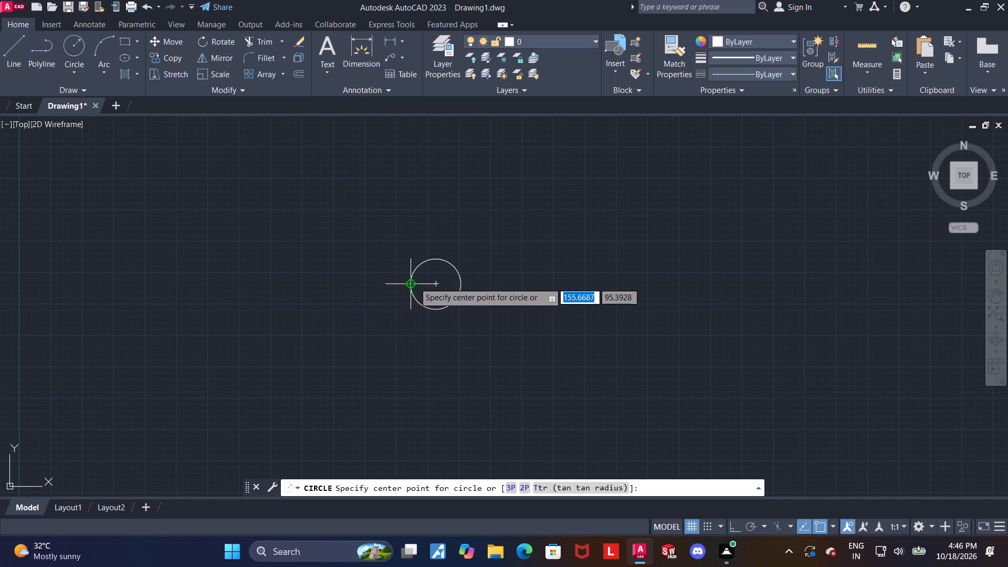
pyautogui.click(433, 282)
pyautogui.scroll(-1, 433, 282)
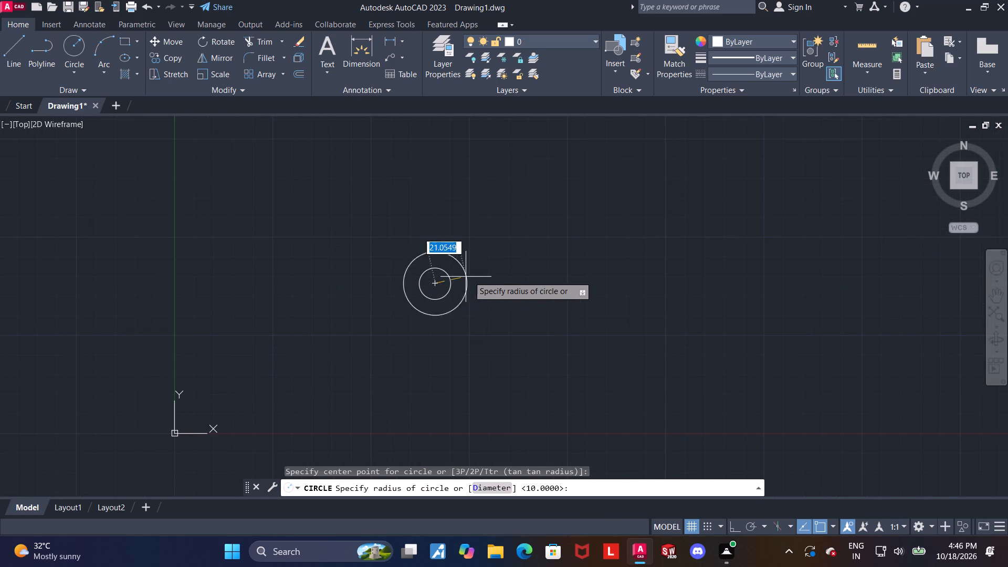
pyautogui.write('35')
pyautogui.press('Return')
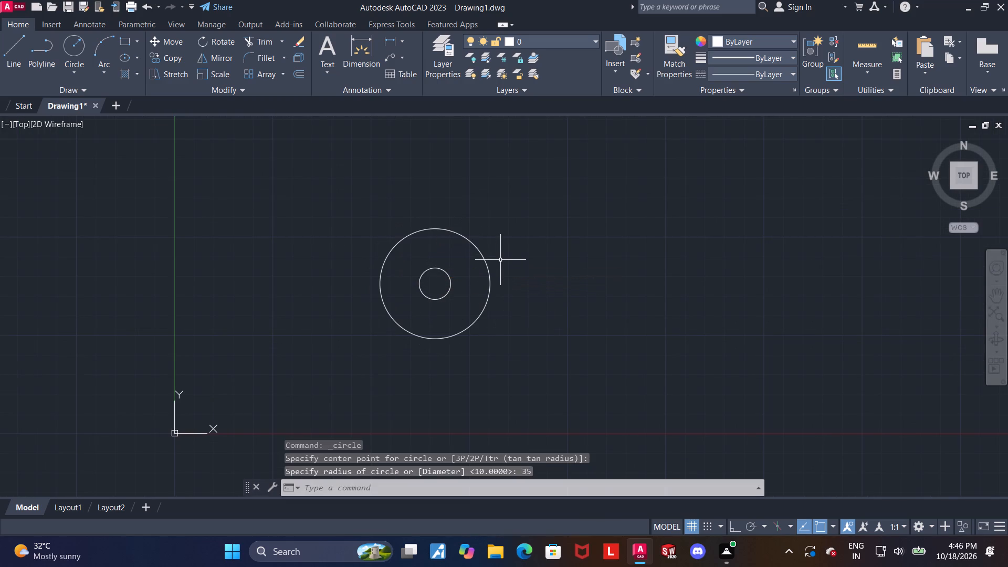
pyautogui.press('Escape')
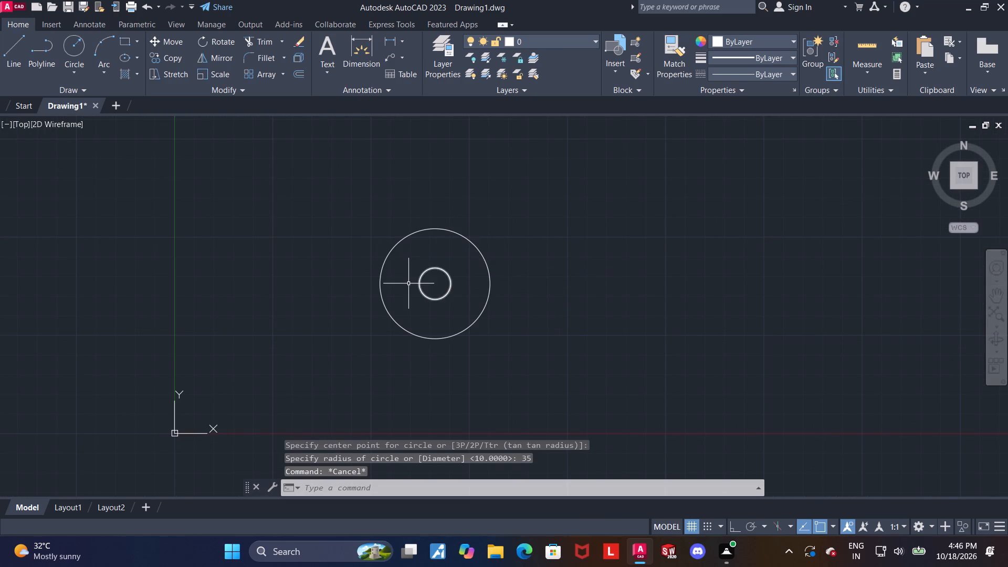
# Draw a third concentric circle of radius 45 around the same centre.
pyautogui.scroll(1, 411, 283)
pyautogui.click(73, 40)
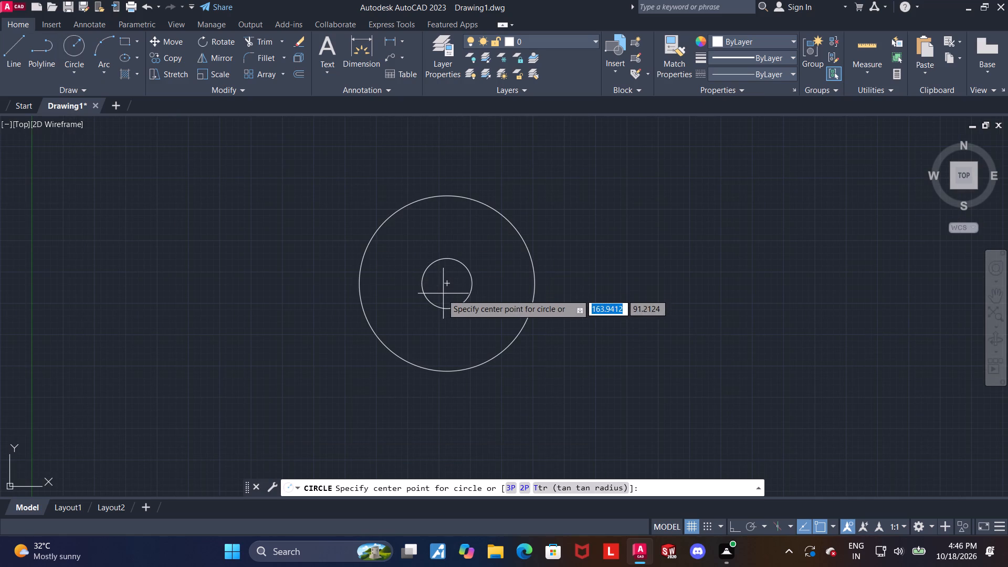
pyautogui.click(446, 282)
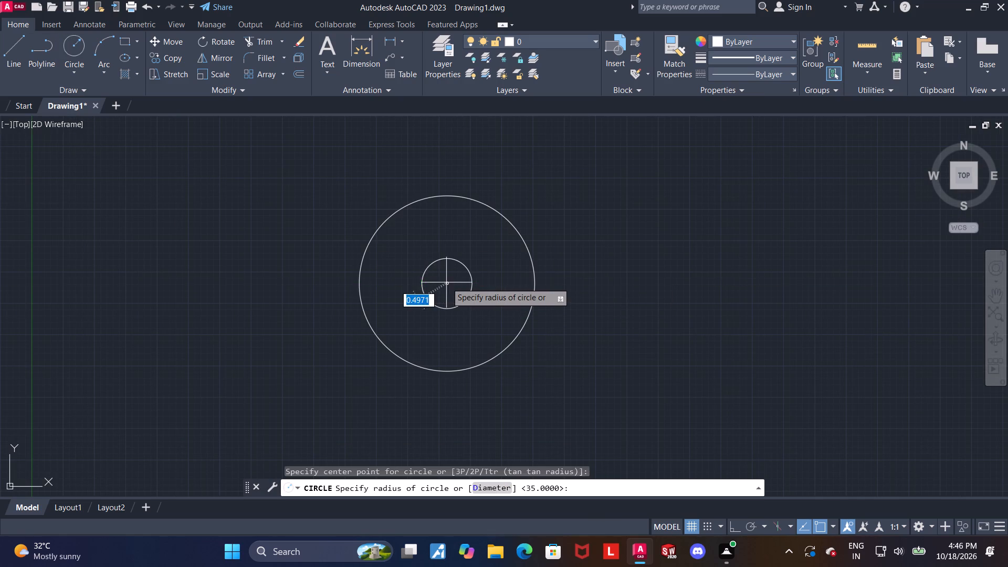
pyautogui.scroll(-1, 448, 282)
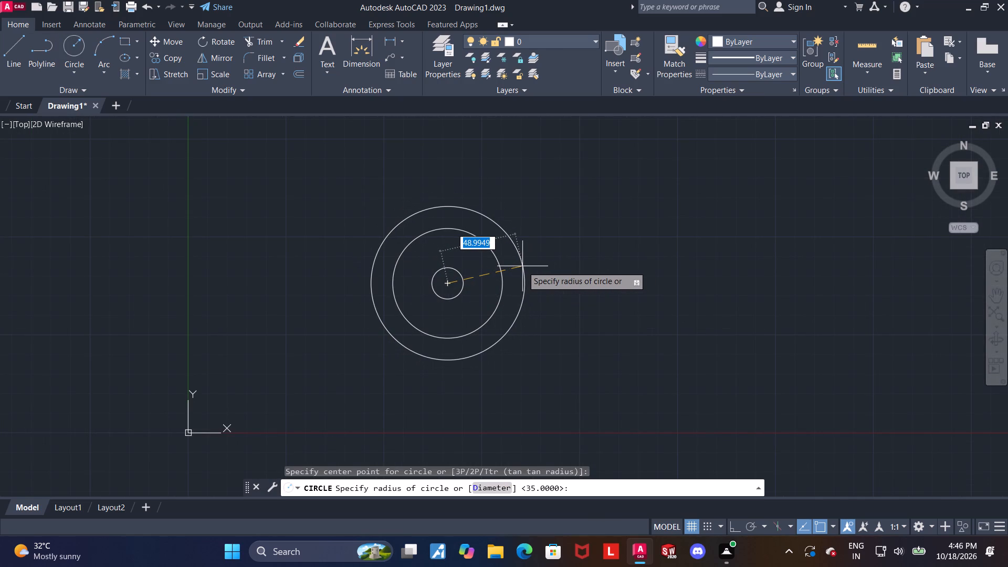
pyautogui.write('45')
pyautogui.press('Return')
pyautogui.press('Escape')
# Load the ACAD_ISO04W100 long-dash dot linetype into the drawing.
pyautogui.click(517, 268)
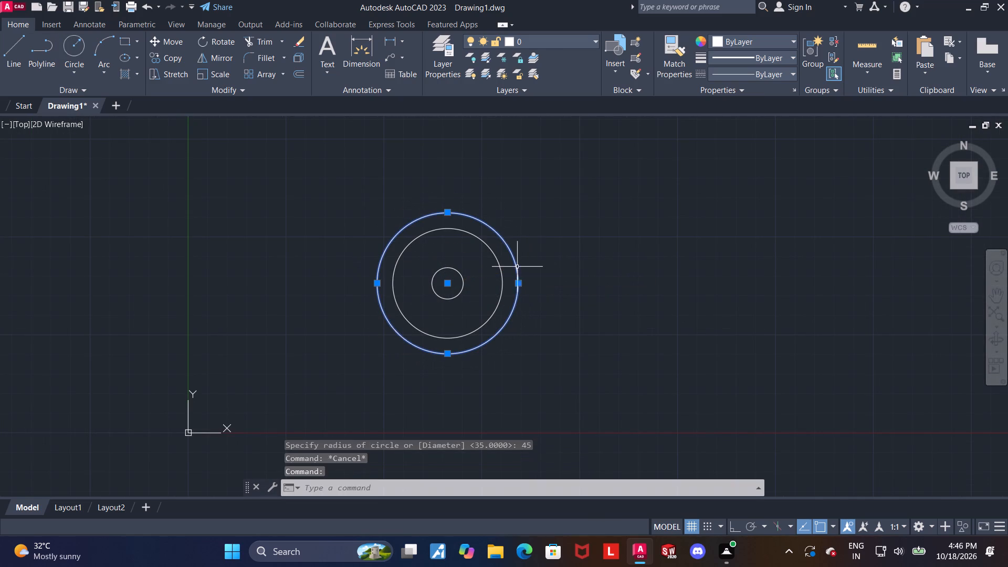
pyautogui.click(766, 71)
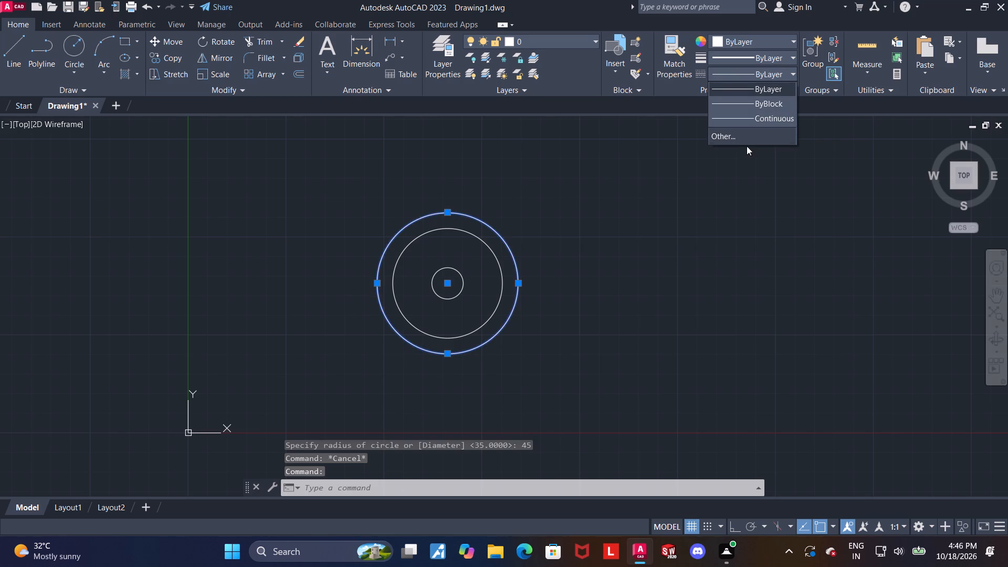
pyautogui.click(747, 140)
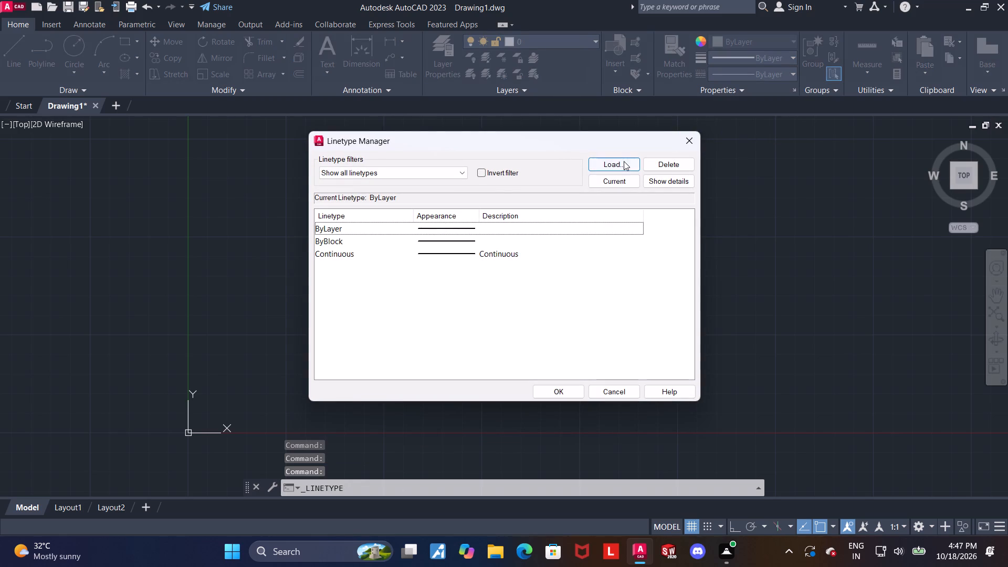
pyautogui.click(624, 161)
pyautogui.click(550, 271)
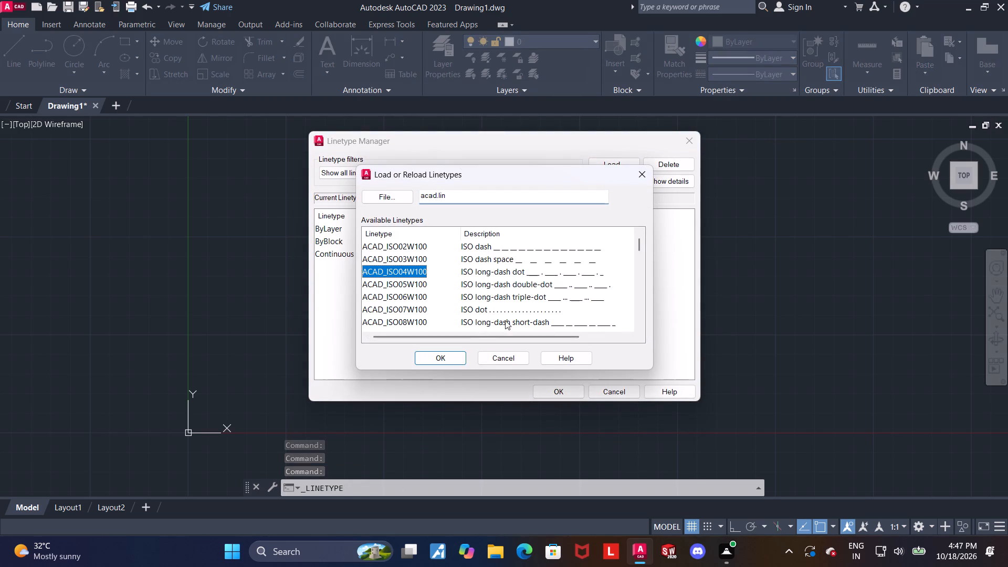
pyautogui.click(457, 356)
pyautogui.click(550, 390)
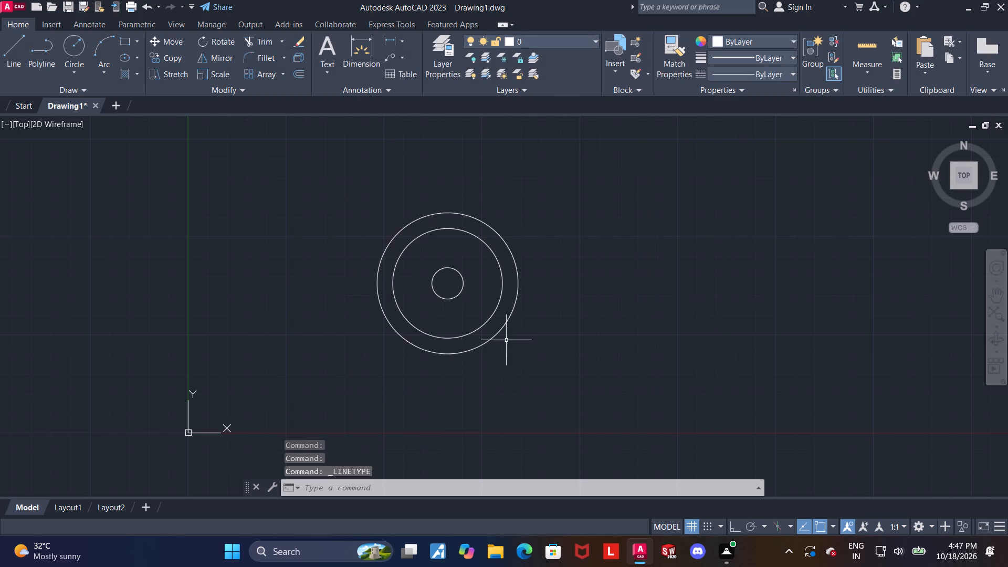
# Give the outermost circle the ACAD_ISO04W100 linetype and the cyan index colour.
pyautogui.click(509, 320)
pyautogui.click(747, 66)
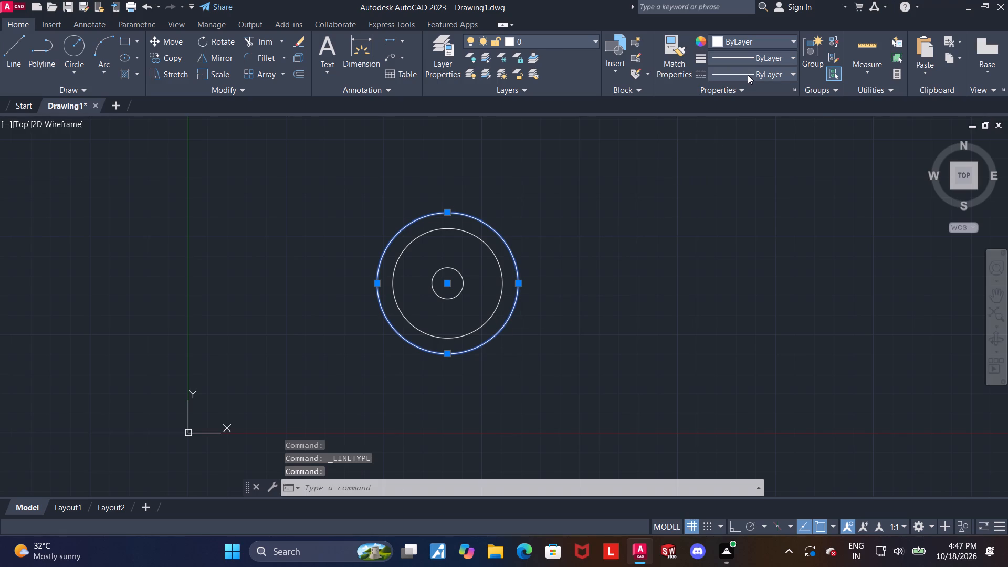
pyautogui.click(748, 75)
pyautogui.click(753, 119)
pyautogui.click(752, 42)
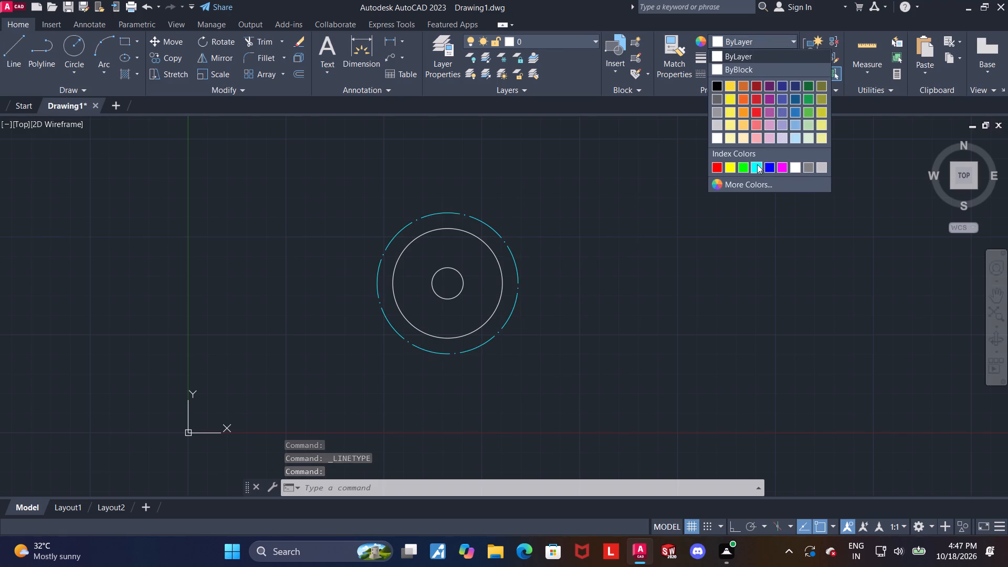
pyautogui.click(757, 165)
pyautogui.press('Escape')
# With Ortho on, draw a horizontal line through the circles' centre, starting about 27 units outside the outer circle's left quadrant and extending past its right side.
pyautogui.scroll(1, 499, 342)
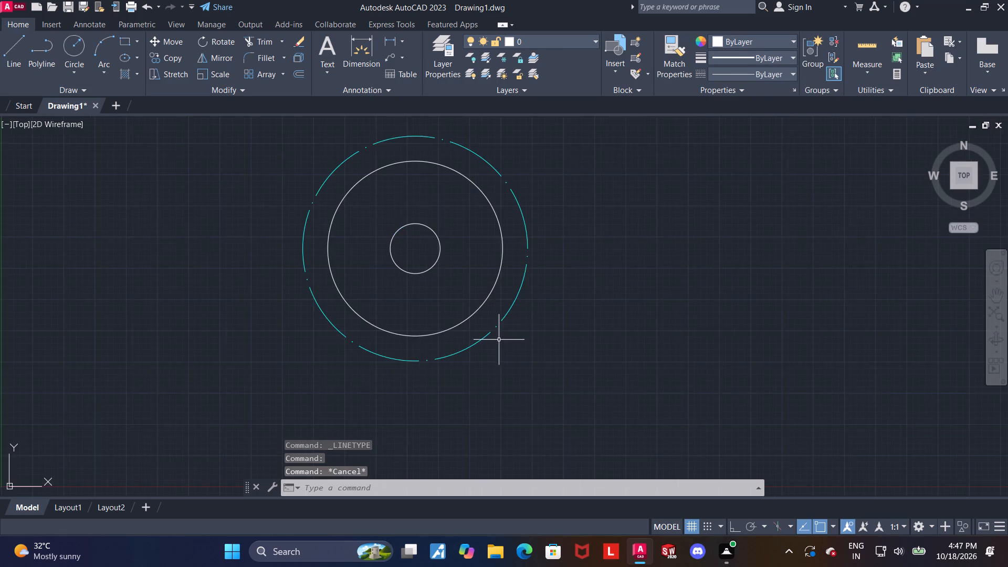
pyautogui.scroll(-1, 496, 337)
pyautogui.click(4, 45)
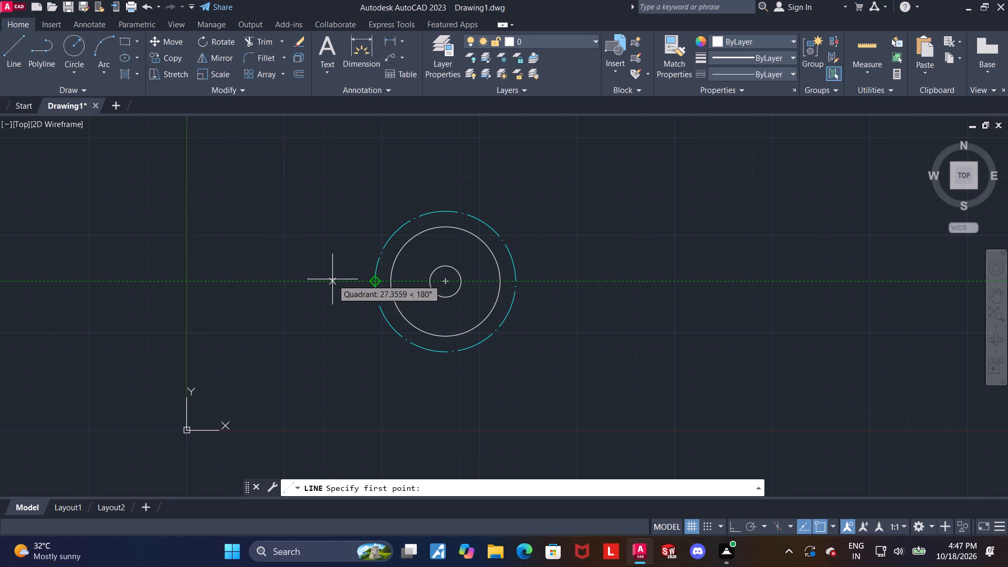
pyautogui.click(332, 279)
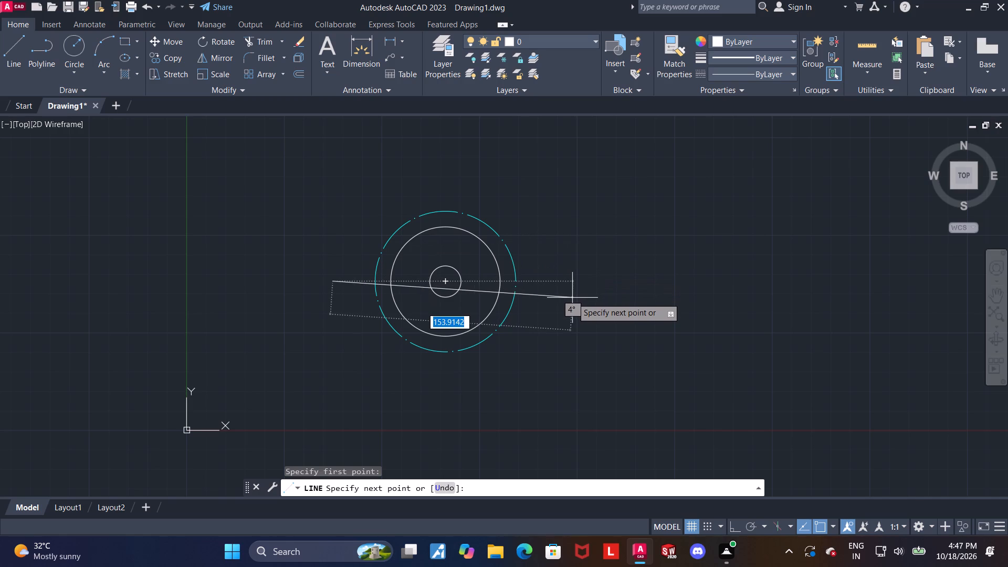
pyautogui.press('F8')
pyautogui.click(555, 284)
pyautogui.press('Escape')
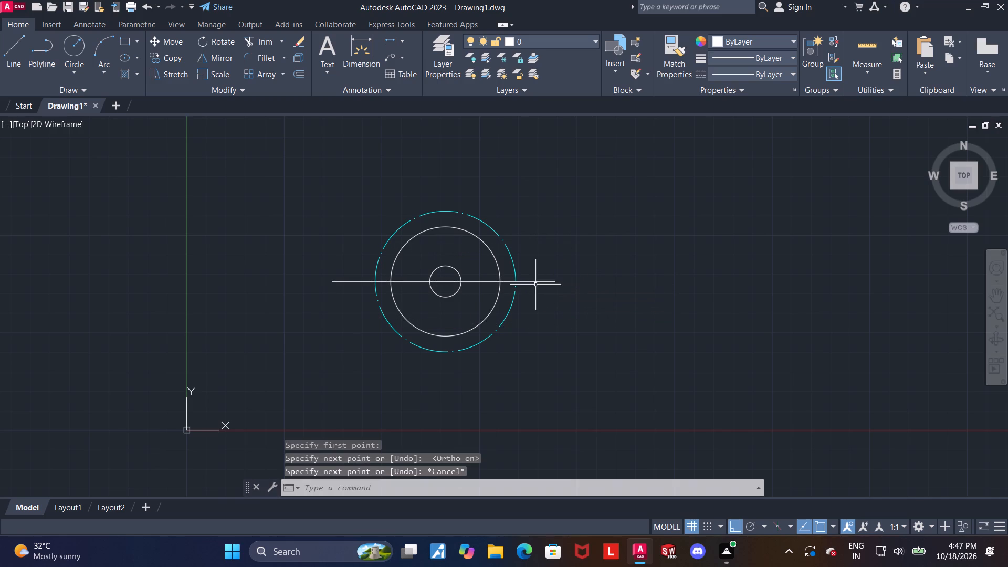
# Change the horizontal centre line's linetype to ACAD_ISO04W100.
pyautogui.click(534, 281)
pyautogui.click(734, 68)
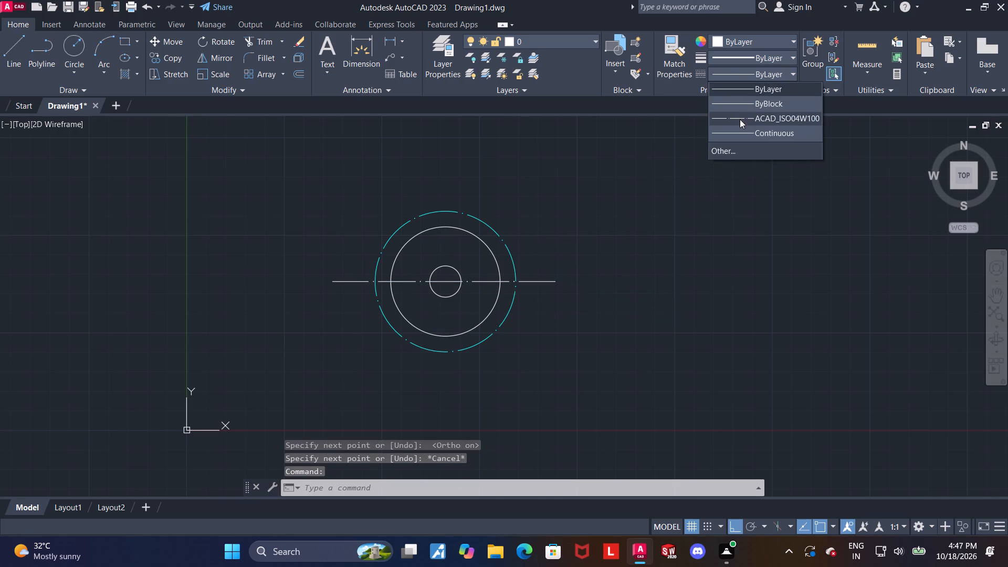
pyautogui.click(740, 119)
pyautogui.press('Escape')
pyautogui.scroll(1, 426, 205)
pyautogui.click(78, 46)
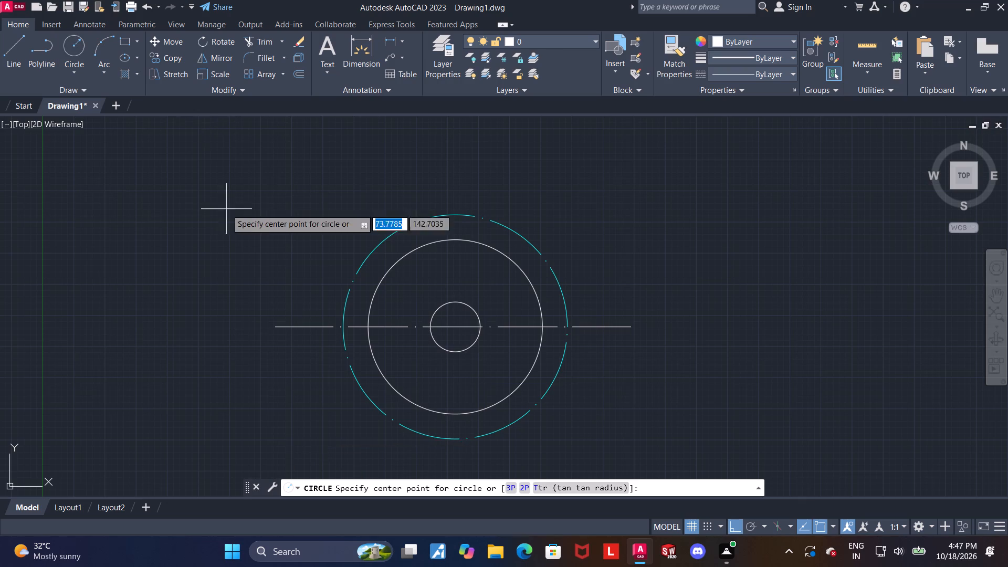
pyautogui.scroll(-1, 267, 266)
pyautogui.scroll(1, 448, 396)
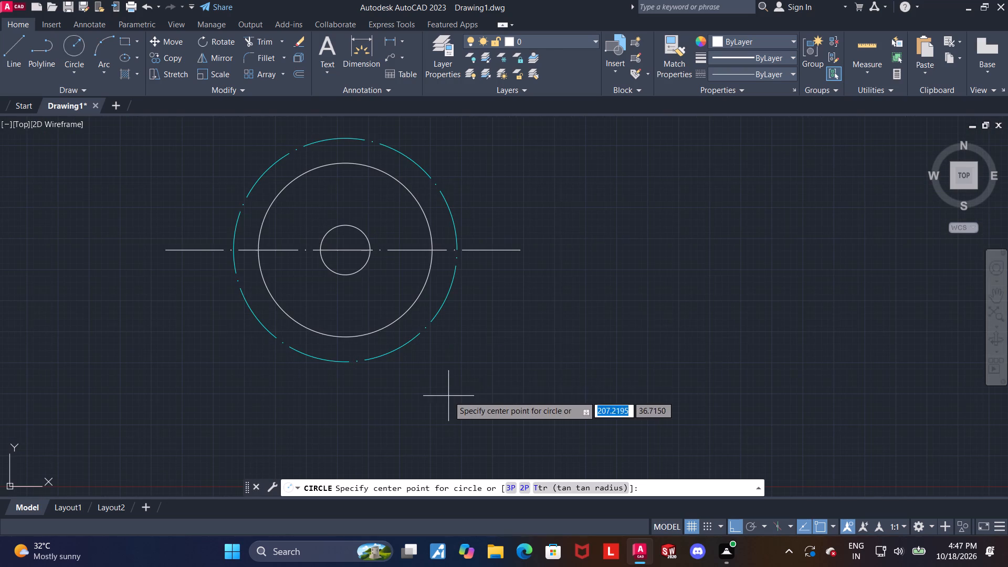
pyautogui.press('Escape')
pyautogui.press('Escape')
# With Ortho off, draw a line about 83 units long from the circles' centre, down to the right at 45° below horizontal.
pyautogui.click(8, 44)
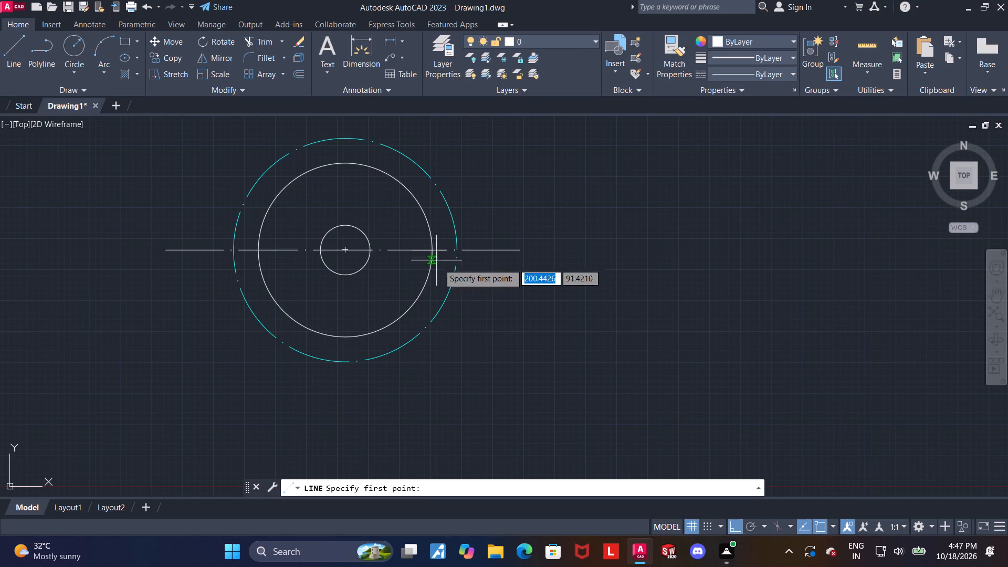
pyautogui.click(344, 250)
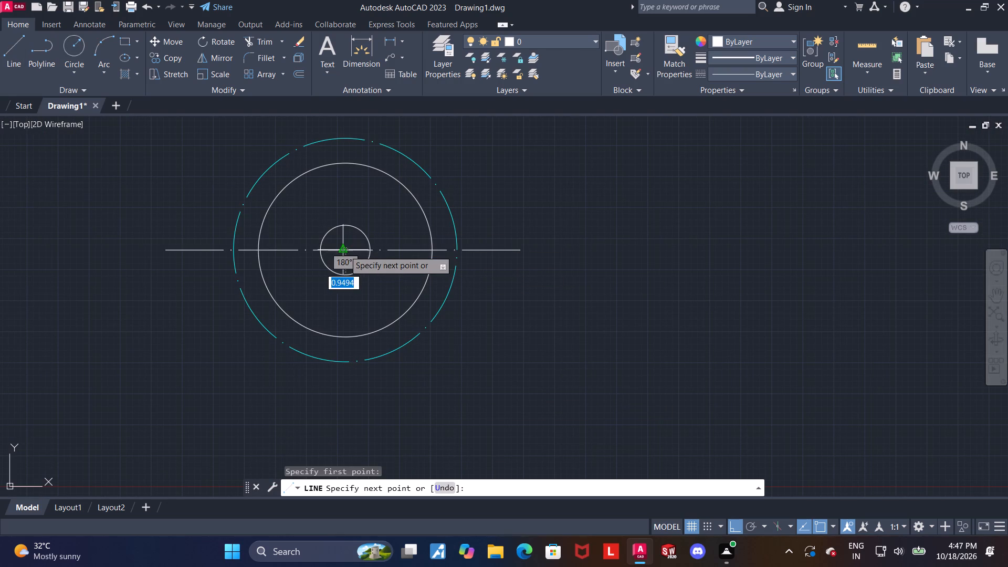
pyautogui.press('F8')
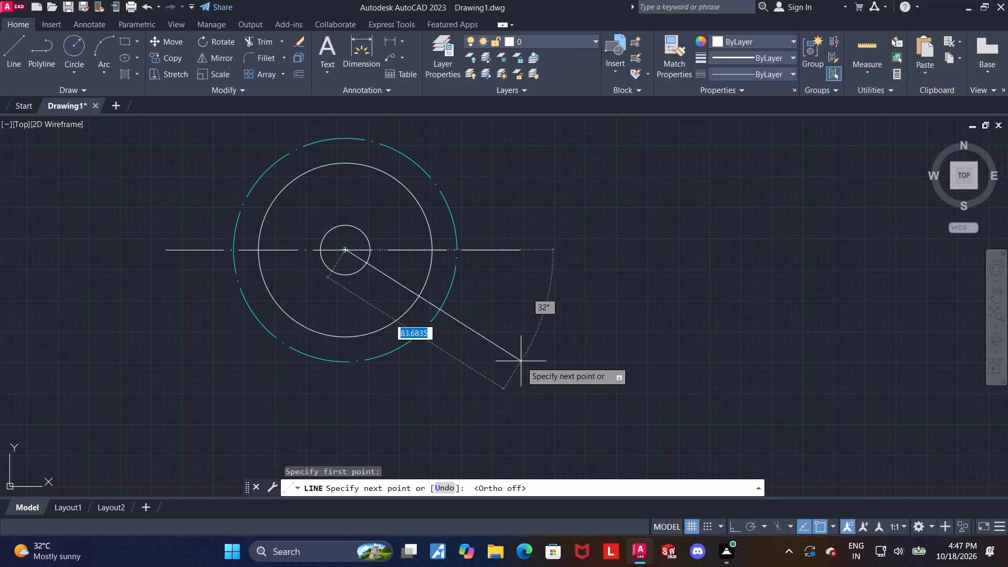
pyautogui.press('Tab')
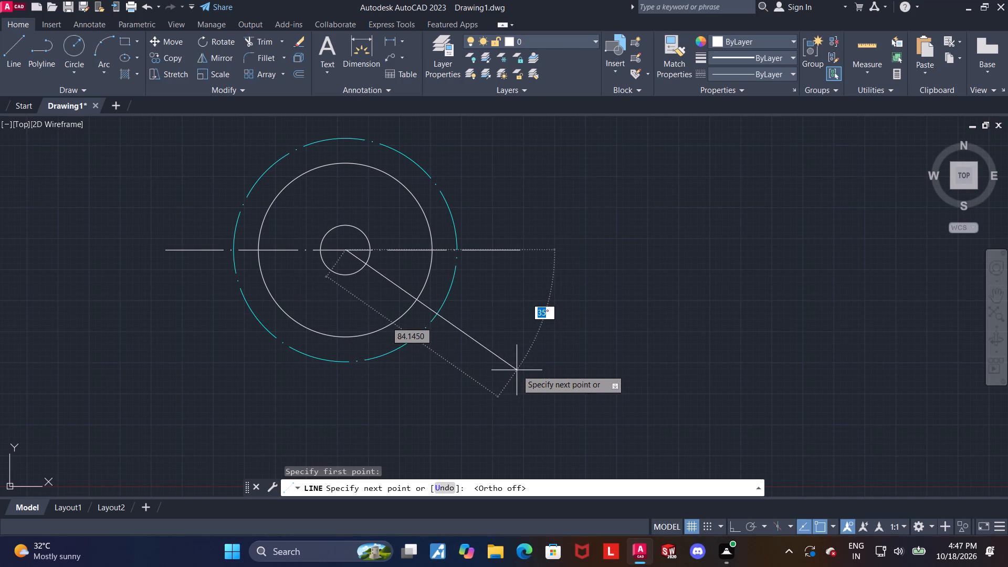
pyautogui.write('45')
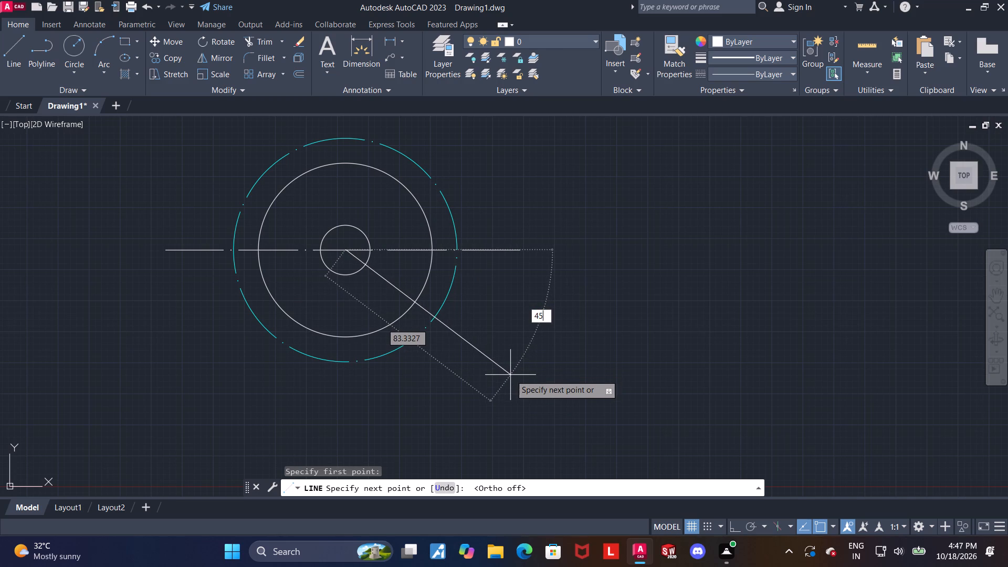
pyautogui.press('Return')
pyautogui.press('Escape')
pyautogui.press('Escape')
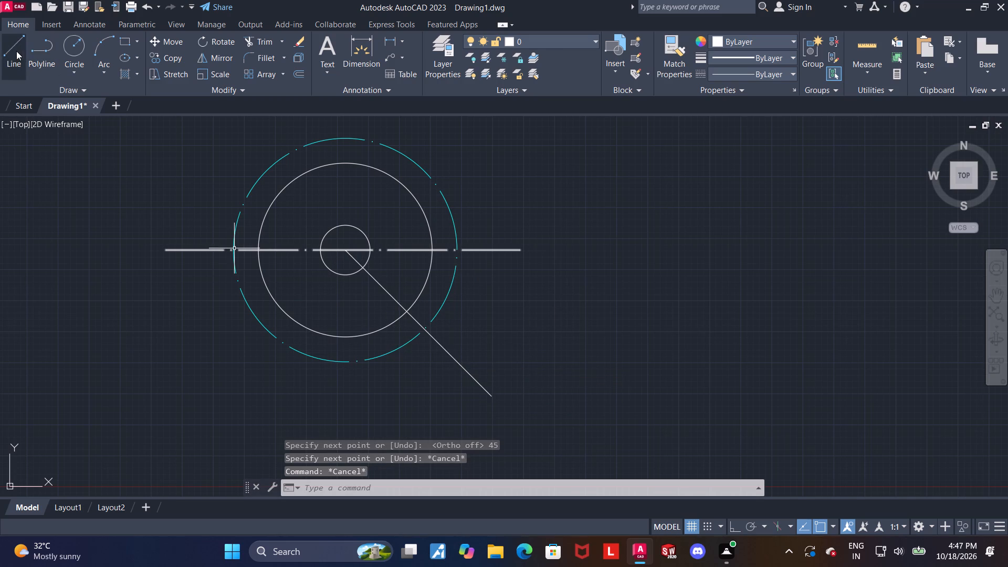
# Draw a line about 74 units long from the circles' centre, down to the left at an angle of 135°.
pyautogui.click(16, 50)
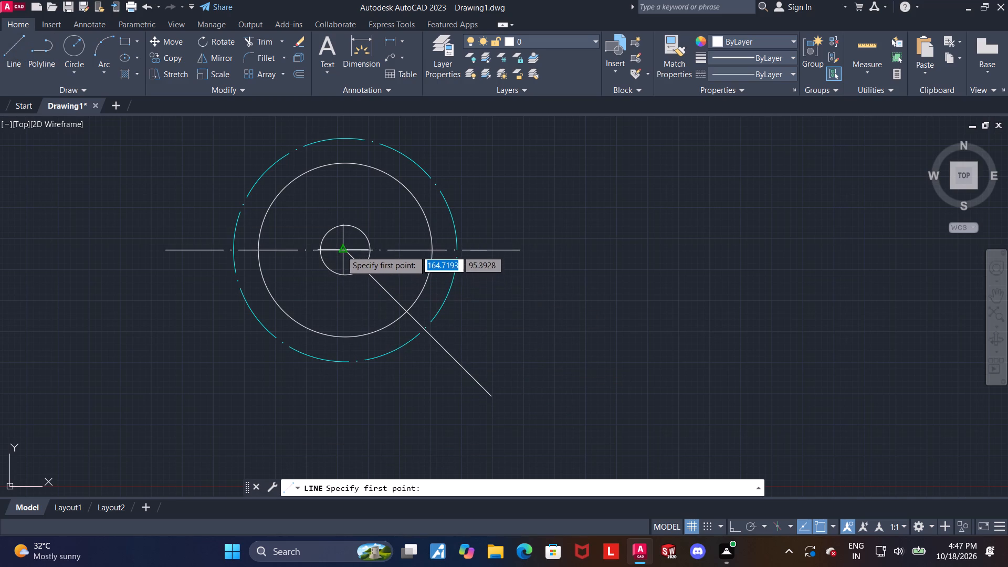
pyautogui.scroll(4, 341, 250)
pyautogui.scroll(4, 295, 266)
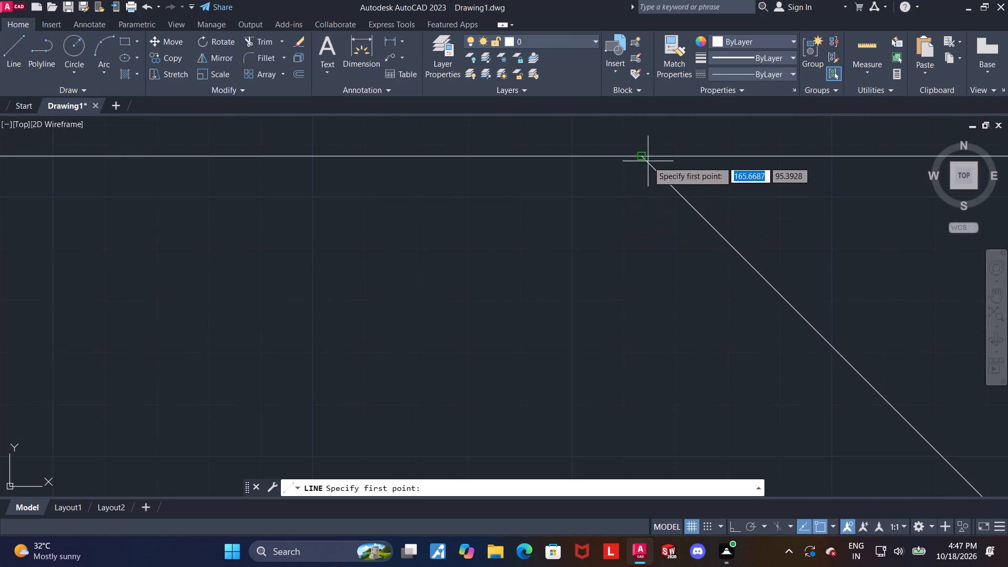
pyautogui.click(643, 155)
pyautogui.scroll(-10, 642, 170)
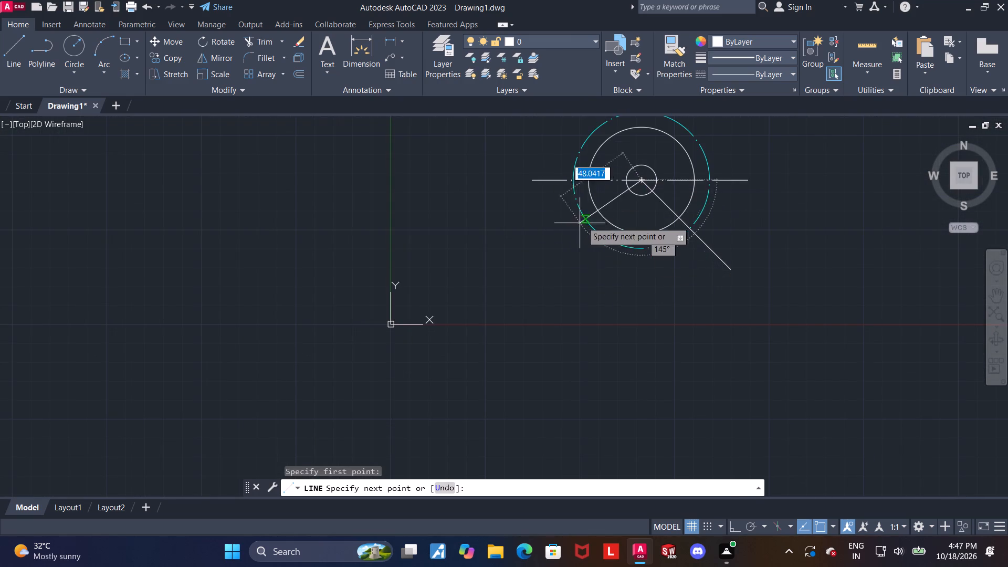
pyautogui.scroll(2, 588, 207)
pyautogui.press('Tab')
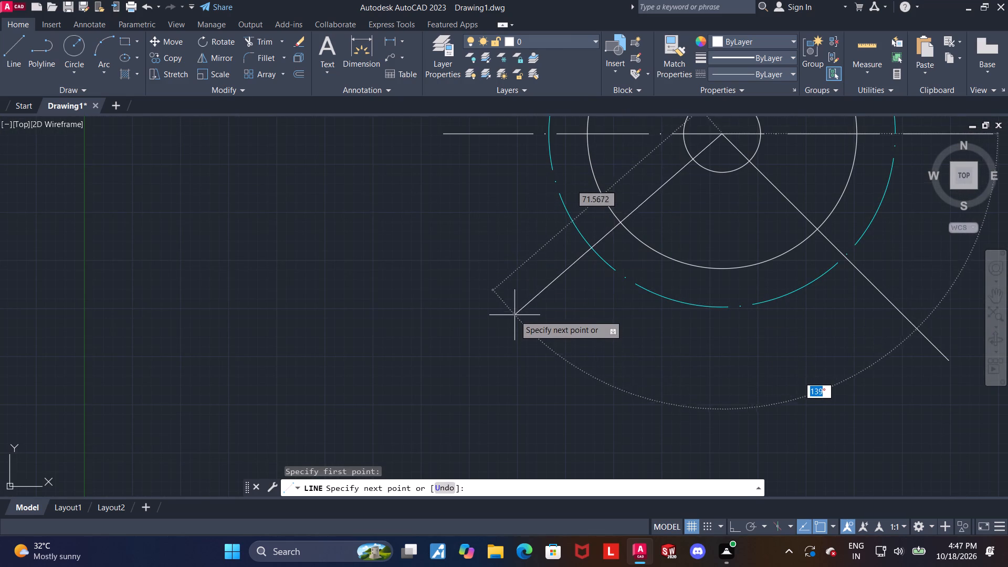
pyautogui.write('134')
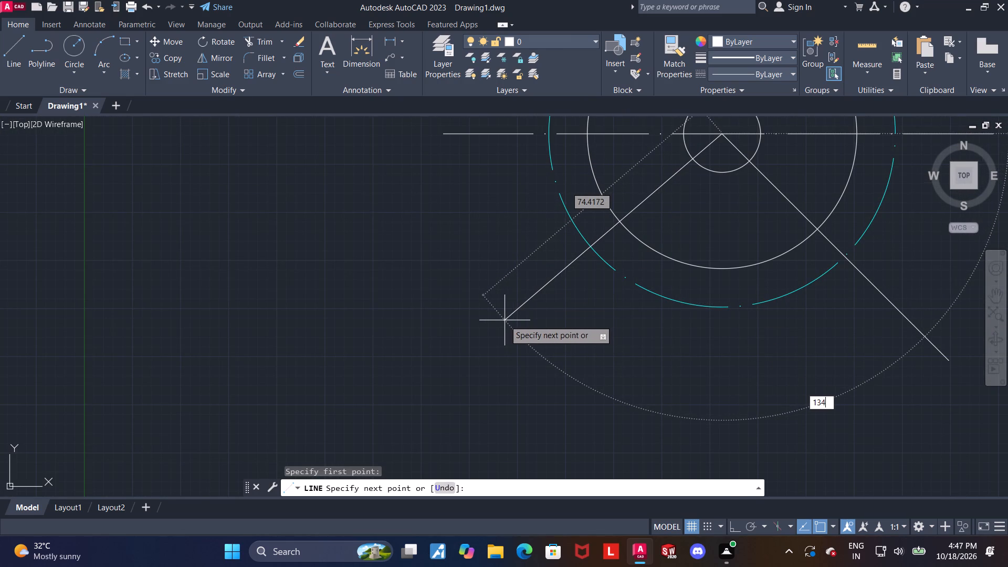
pyautogui.press('BackSpace')
pyautogui.press('5')
pyautogui.press('Return')
pyautogui.press('Escape')
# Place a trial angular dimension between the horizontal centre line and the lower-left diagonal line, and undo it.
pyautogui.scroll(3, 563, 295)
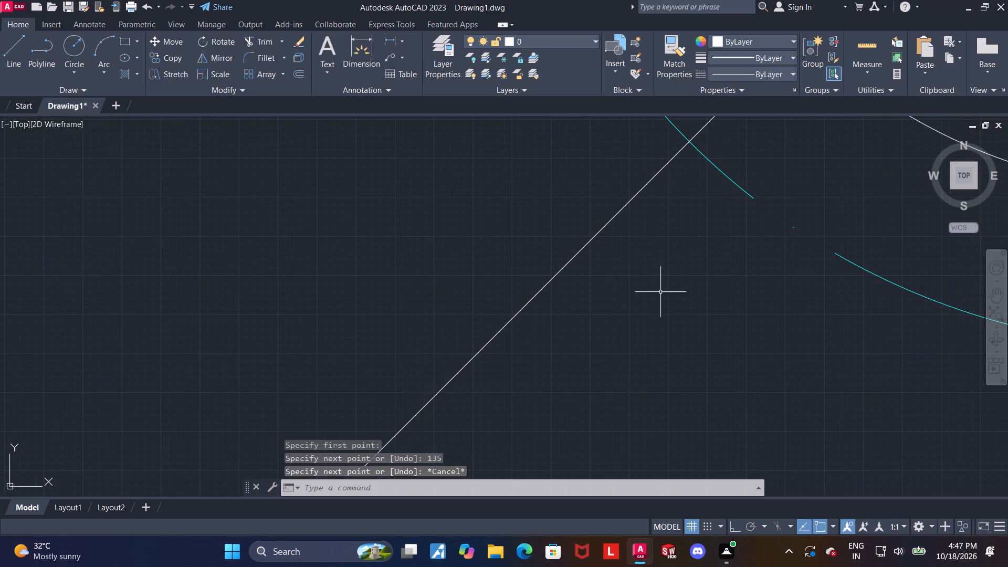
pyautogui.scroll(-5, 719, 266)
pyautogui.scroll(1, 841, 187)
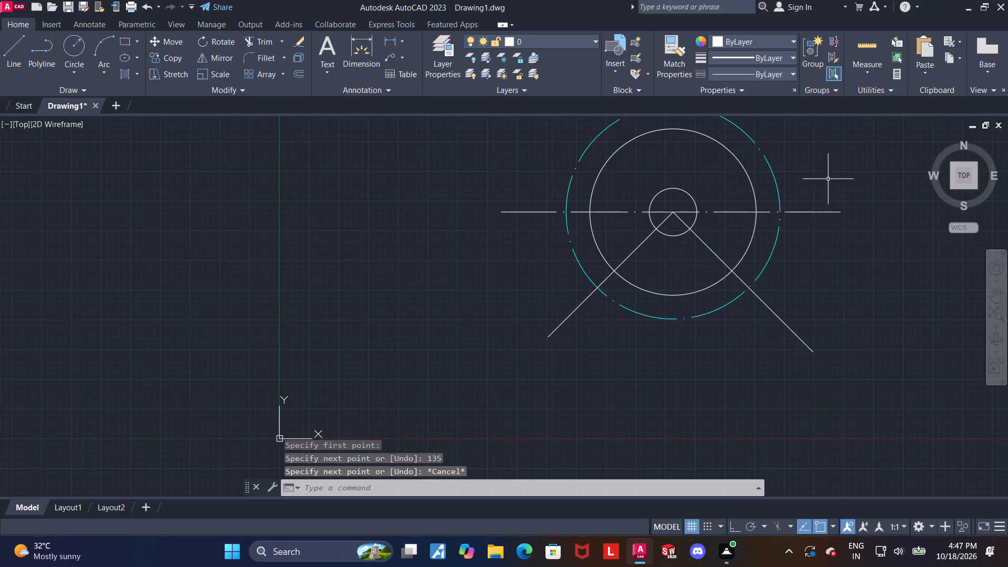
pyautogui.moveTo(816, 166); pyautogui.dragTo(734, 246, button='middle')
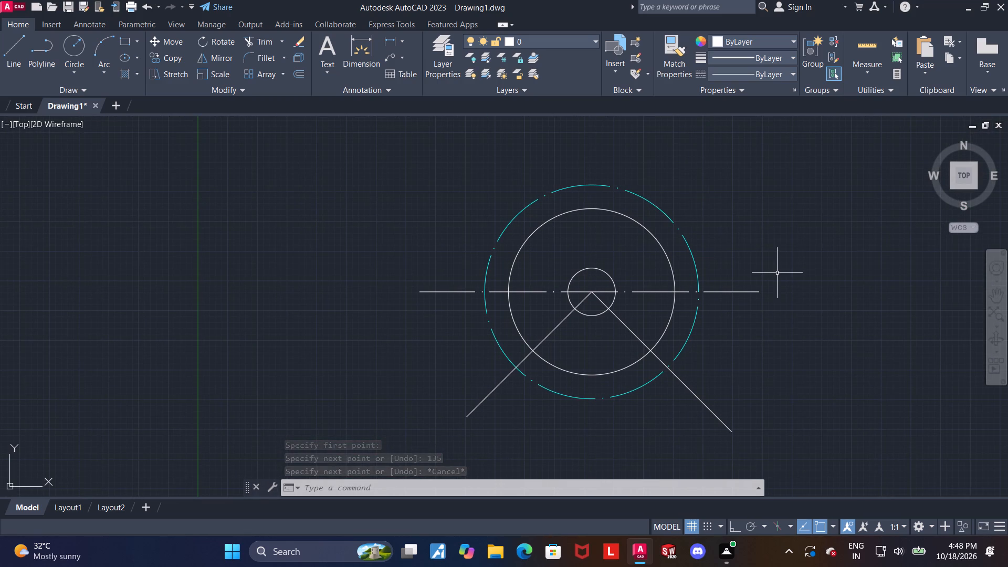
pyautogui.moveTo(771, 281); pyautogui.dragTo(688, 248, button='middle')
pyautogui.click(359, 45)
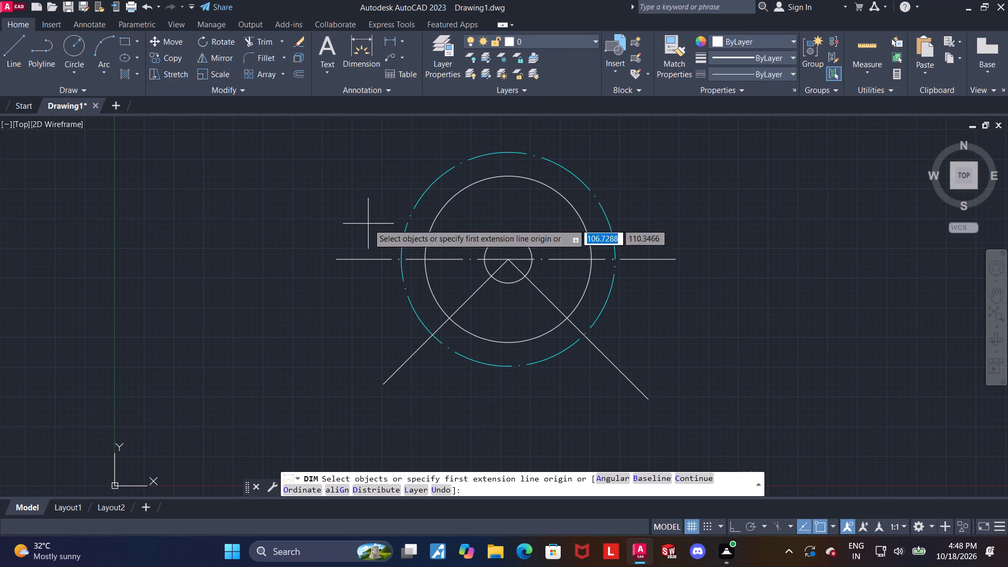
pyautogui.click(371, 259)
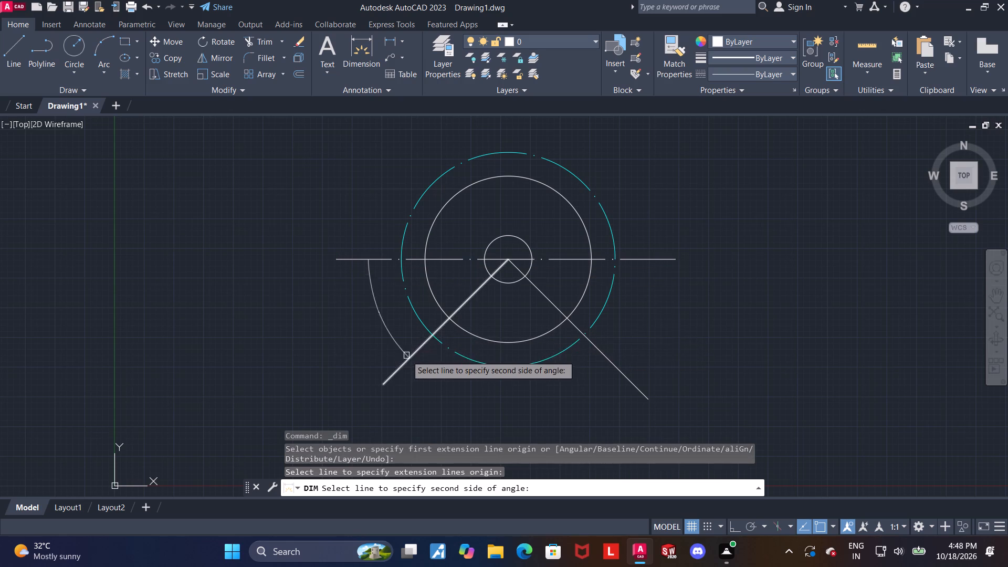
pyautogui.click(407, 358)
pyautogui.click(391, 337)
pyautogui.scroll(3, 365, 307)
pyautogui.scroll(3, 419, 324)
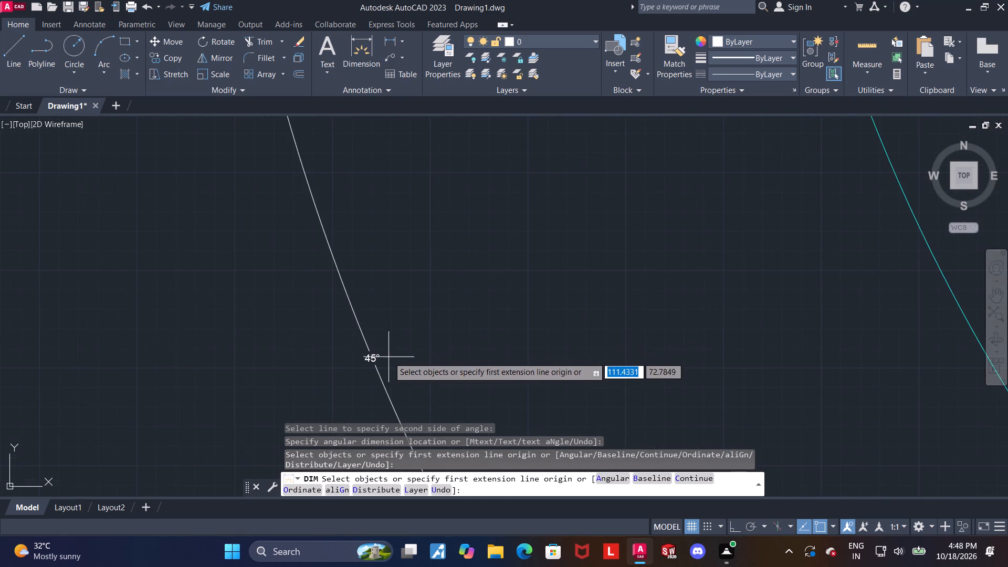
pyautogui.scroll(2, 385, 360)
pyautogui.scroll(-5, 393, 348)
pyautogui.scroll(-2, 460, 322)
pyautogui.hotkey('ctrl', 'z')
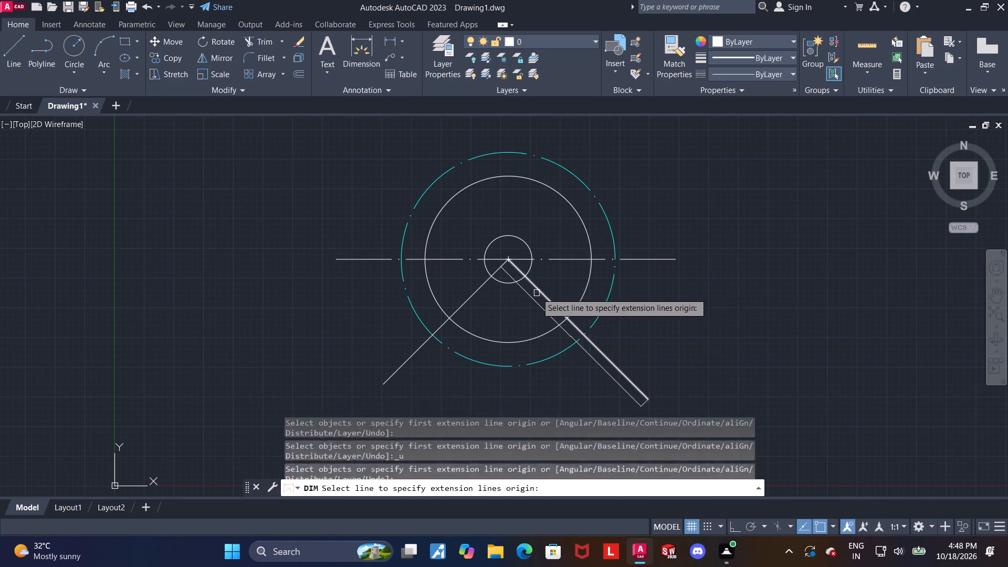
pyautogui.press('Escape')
# Give both diagonal lines the ACAD_ISO04W100 linetype and the cyan colour.
pyautogui.click(598, 346)
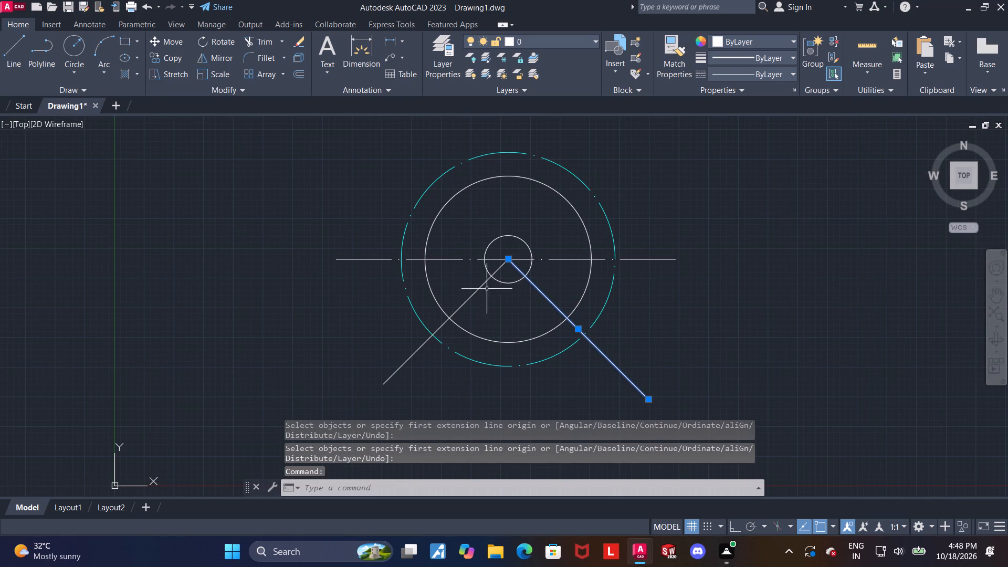
pyautogui.click(478, 287)
pyautogui.click(783, 72)
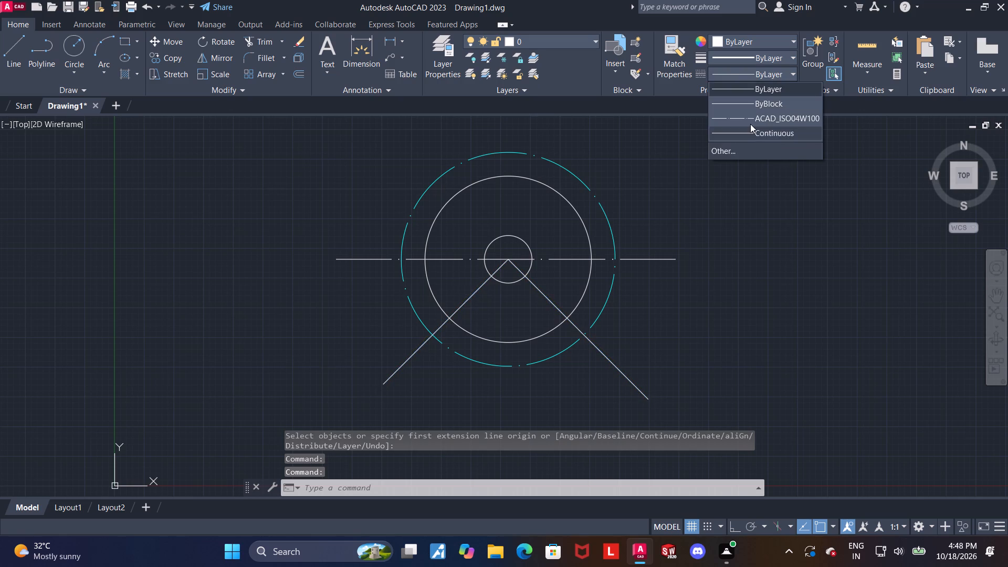
pyautogui.click(750, 123)
pyautogui.click(754, 41)
pyautogui.click(758, 171)
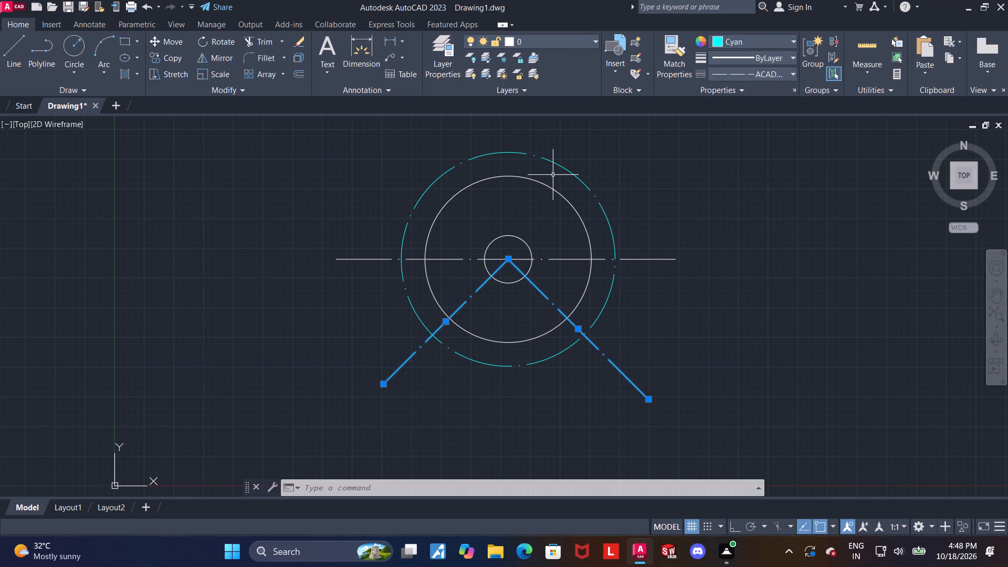
pyautogui.press('Escape')
# Trim off the parts of both diagonal lines that extend beyond the cyan construction circle.
pyautogui.click(248, 44)
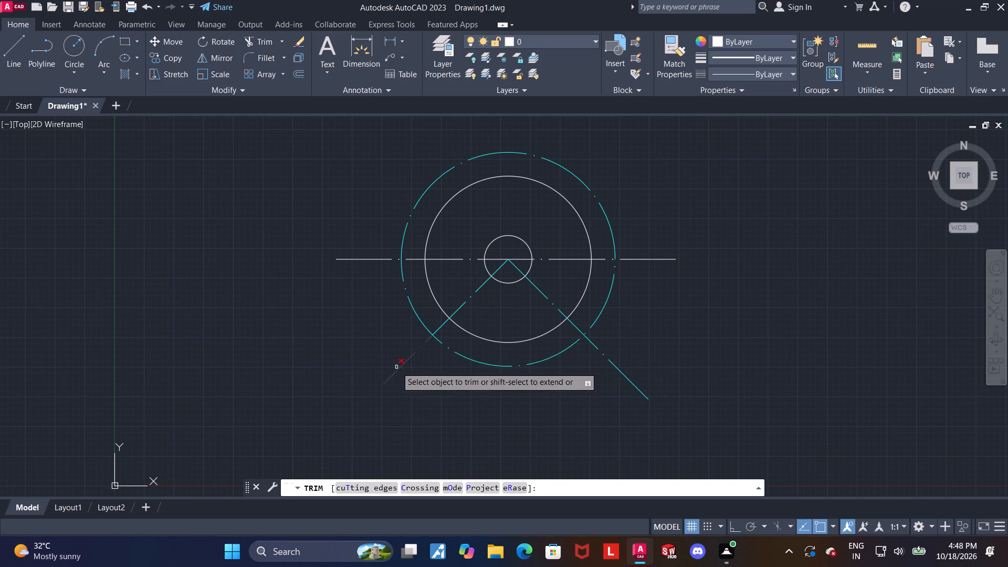
pyautogui.moveTo(377, 343); pyautogui.dragTo(637, 365)
pyautogui.press('Escape')
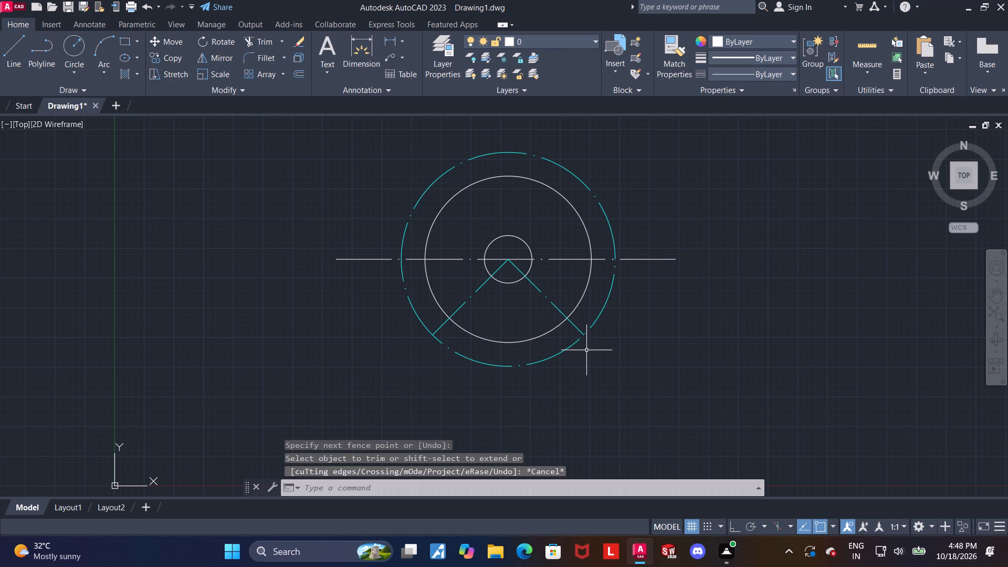
pyautogui.press('Escape')
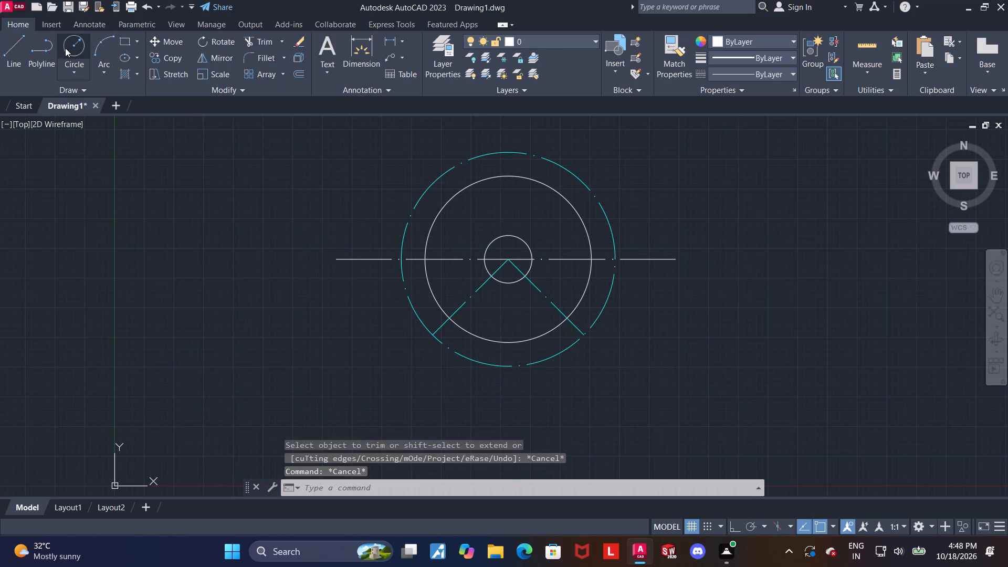
# Draw a circle of radius 10 centred on the outer end of the lower-right diagonal line.
pyautogui.click(65, 48)
pyautogui.scroll(1, 596, 358)
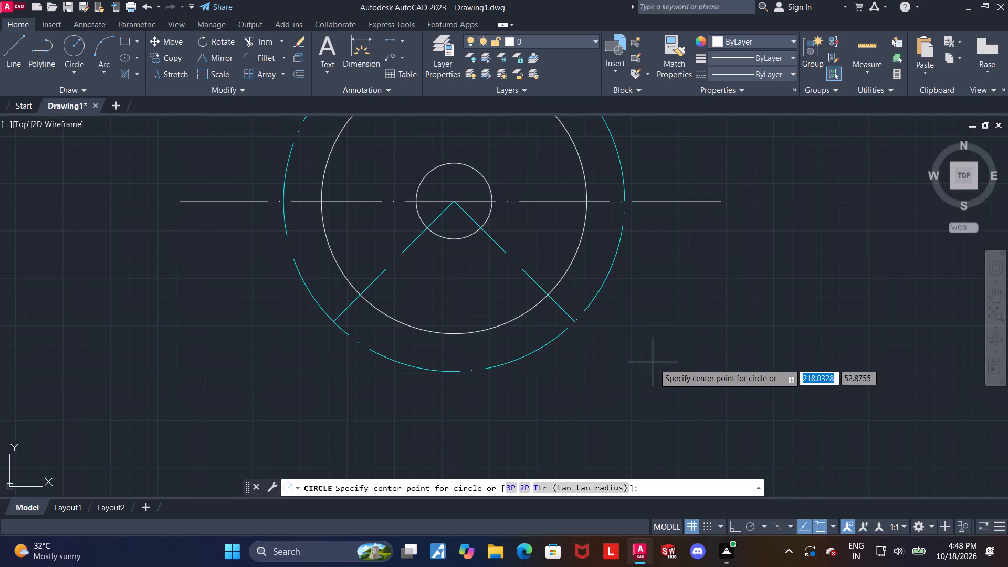
pyautogui.scroll(1, 685, 376)
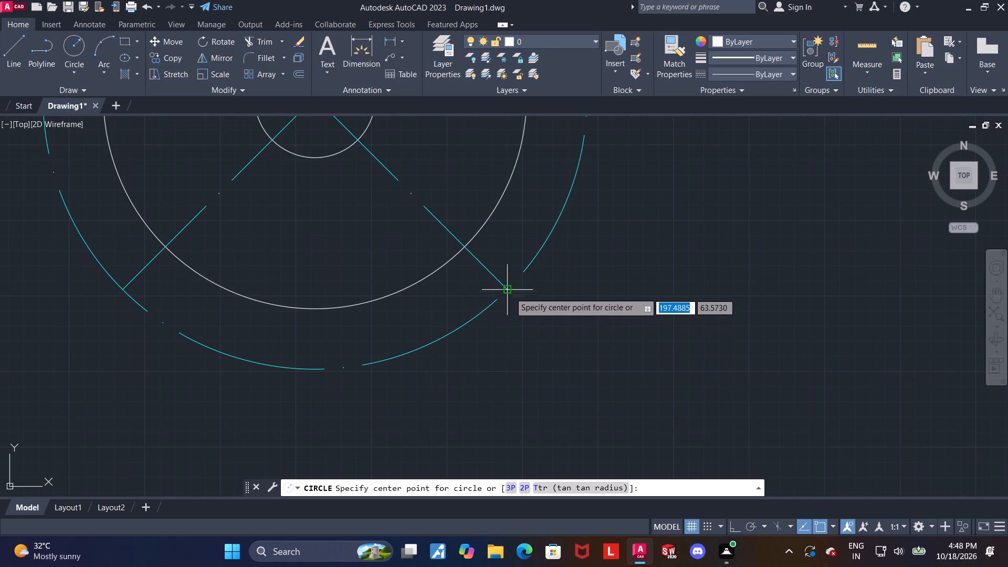
pyautogui.click(510, 291)
pyautogui.scroll(-1, 520, 303)
pyautogui.write('10')
pyautogui.press('Return')
pyautogui.press('Escape')
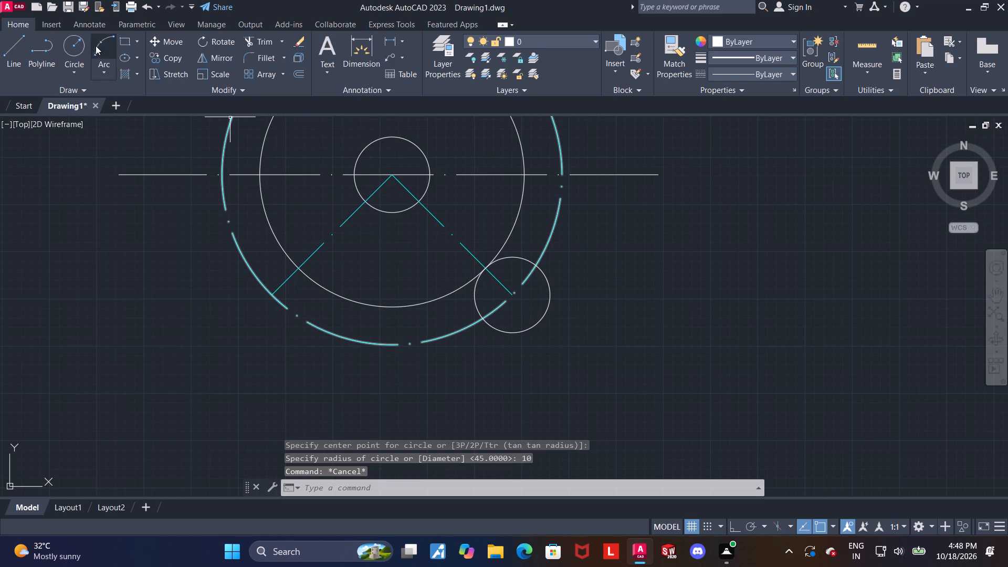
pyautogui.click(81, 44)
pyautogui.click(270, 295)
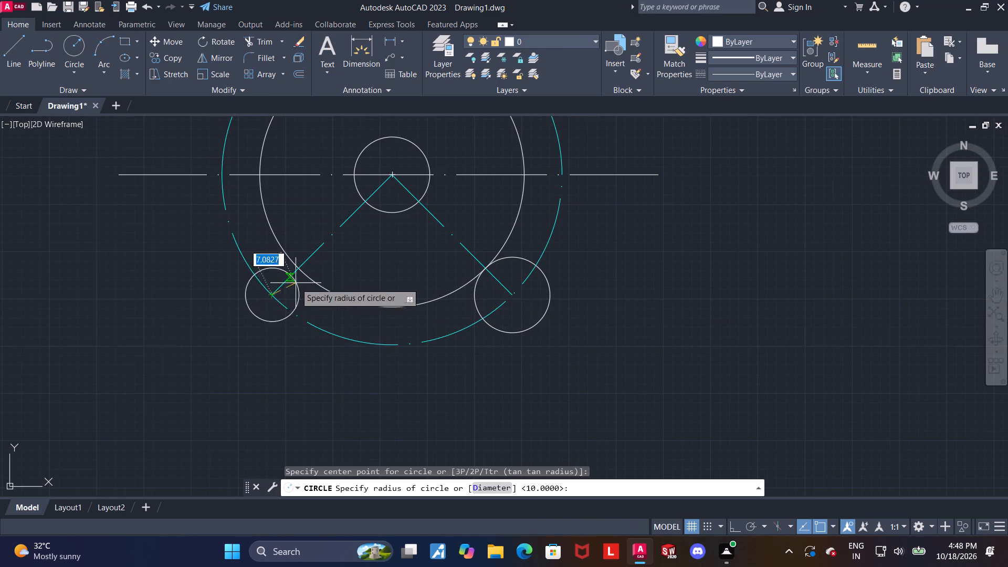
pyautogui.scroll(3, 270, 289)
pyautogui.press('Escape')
# Draw a circle of radius 10 centred on the outer end of the lower-left diagonal line.
pyautogui.click(76, 43)
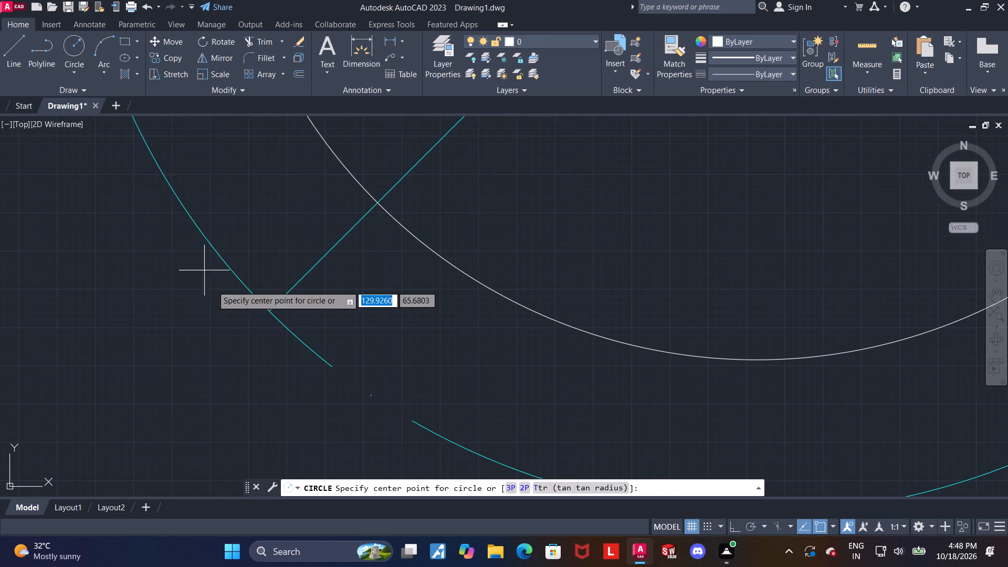
pyautogui.scroll(1, 219, 309)
pyautogui.click(296, 315)
pyautogui.scroll(-2, 303, 320)
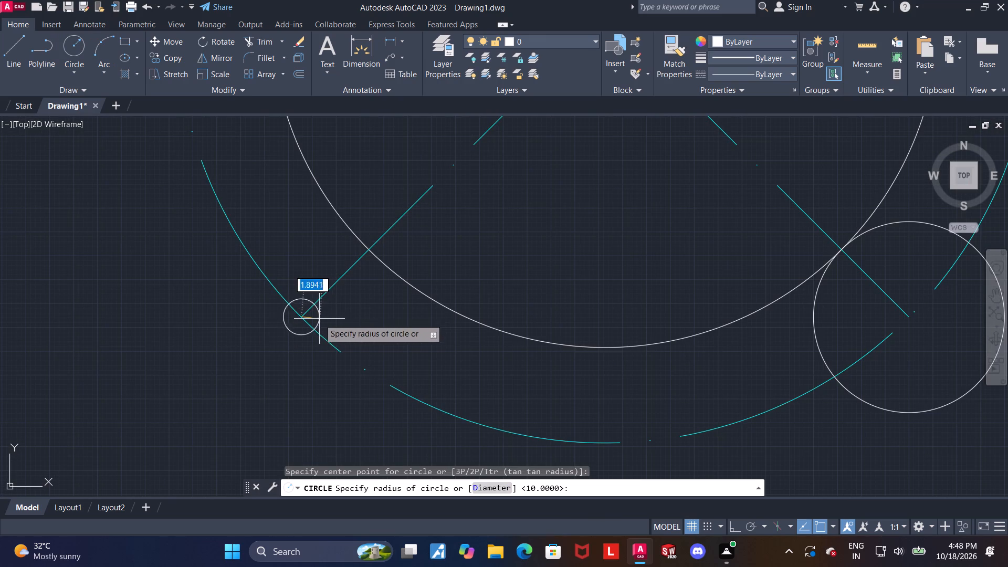
pyautogui.write('10')
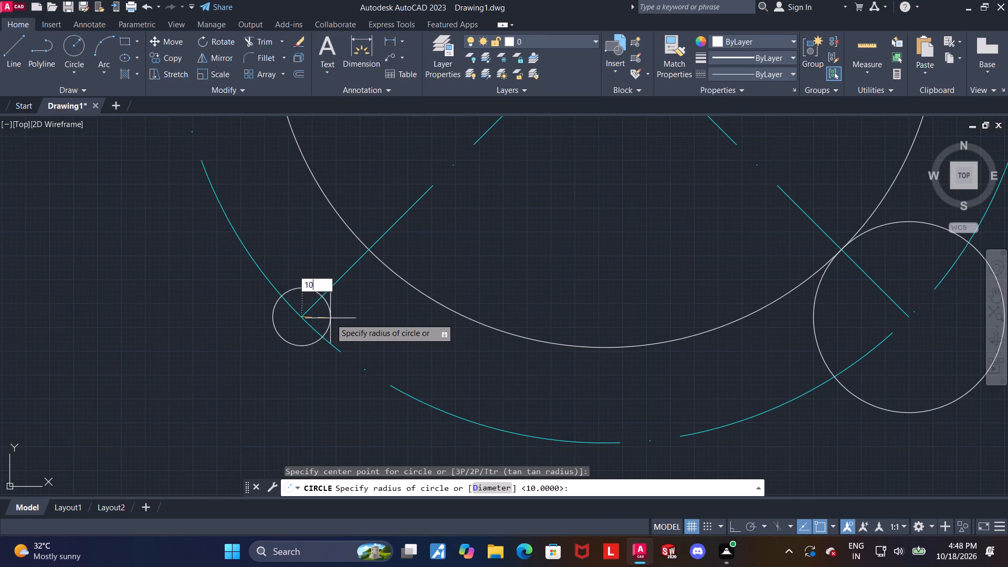
pyautogui.press('Return')
pyautogui.press('Escape')
# Draw a line of length 10 from the lower-left circle's centre along the diagonal to where it touches the large circle.
pyautogui.click(17, 55)
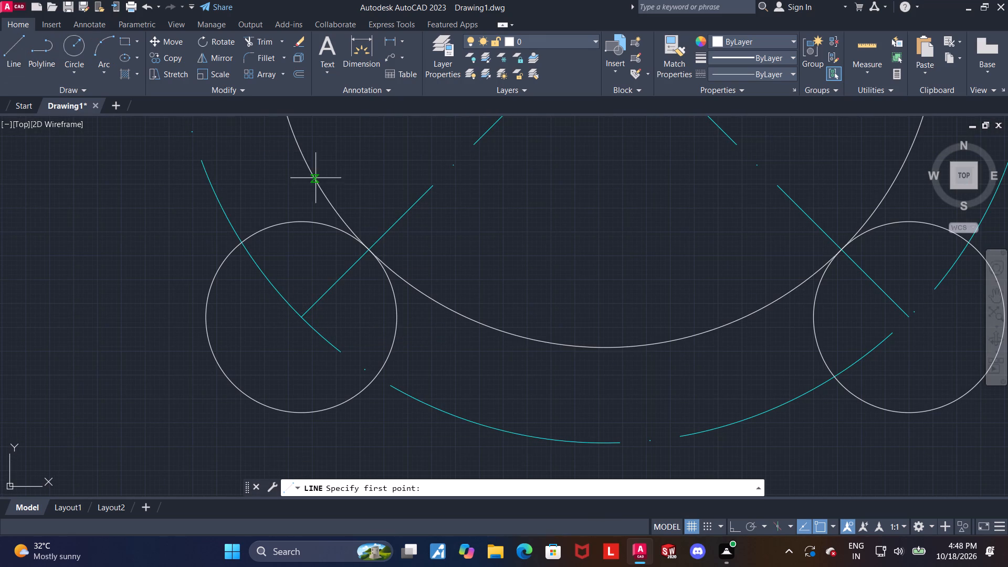
pyautogui.click(303, 316)
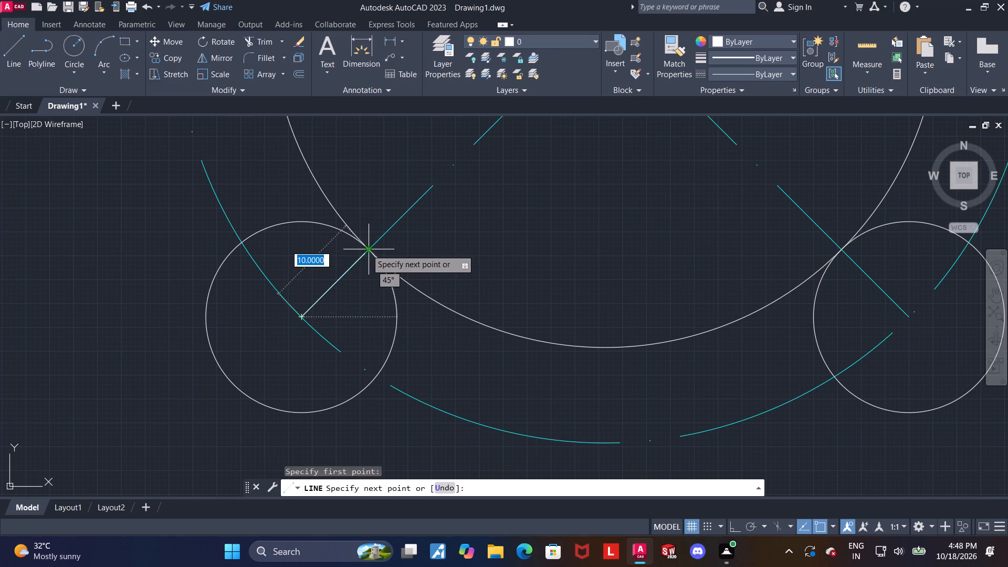
pyautogui.click(366, 249)
pyautogui.press('Escape')
pyautogui.press('Escape')
# Offset the short line in the lower-left circle by 10 towards its upper-left side.
pyautogui.click(352, 264)
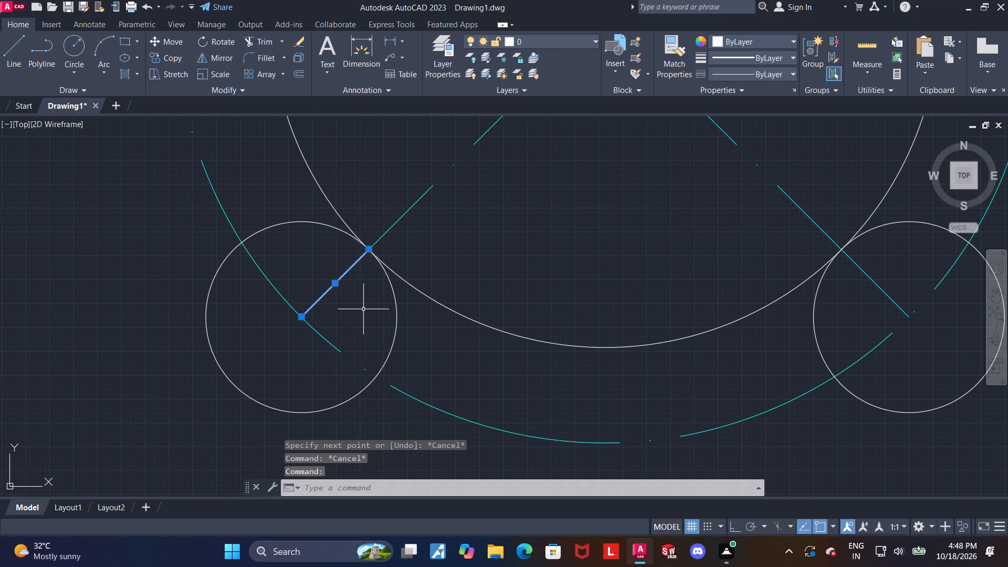
pyautogui.write('offset')
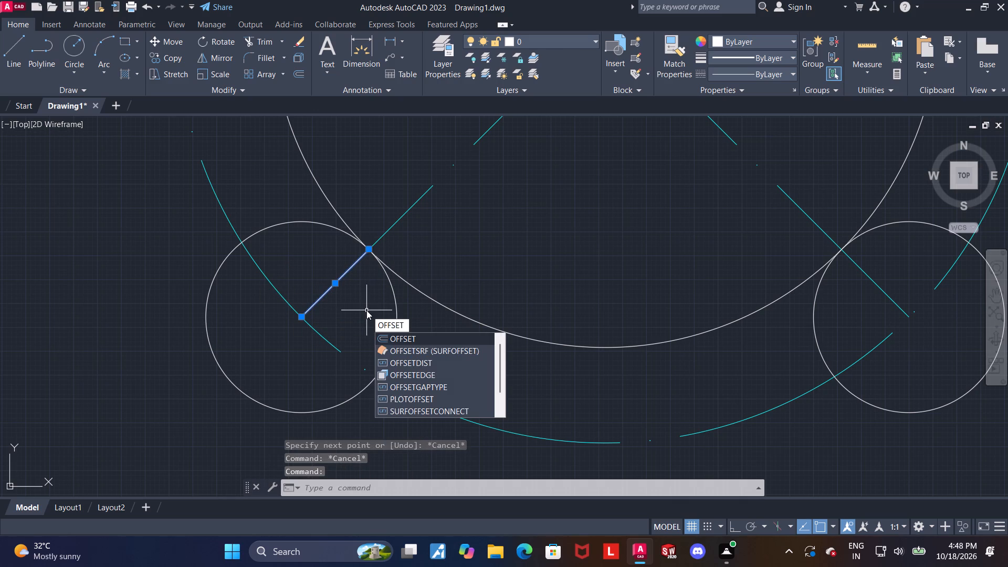
pyautogui.press('Return')
pyautogui.press('Return')
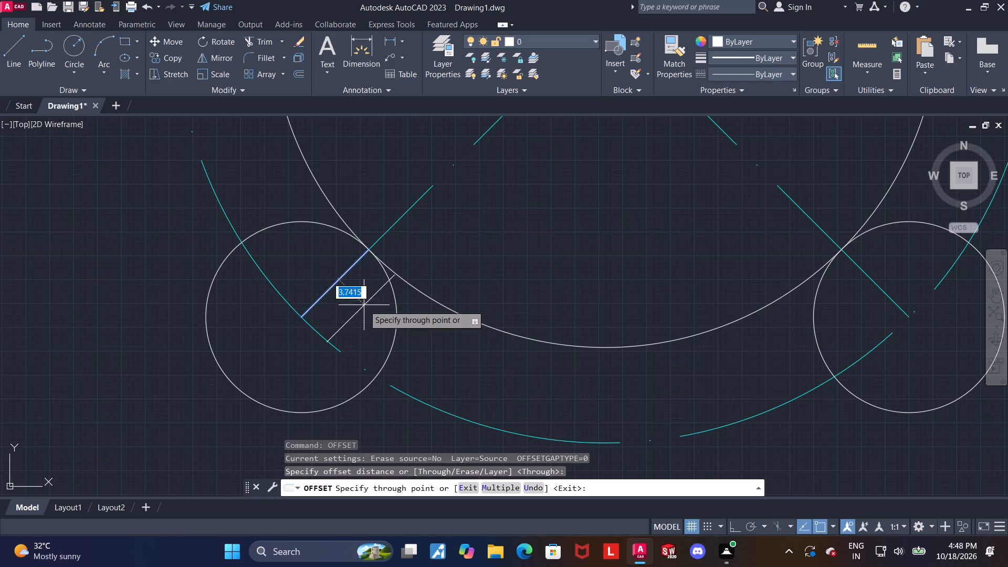
pyautogui.write('10')
pyautogui.press('Return')
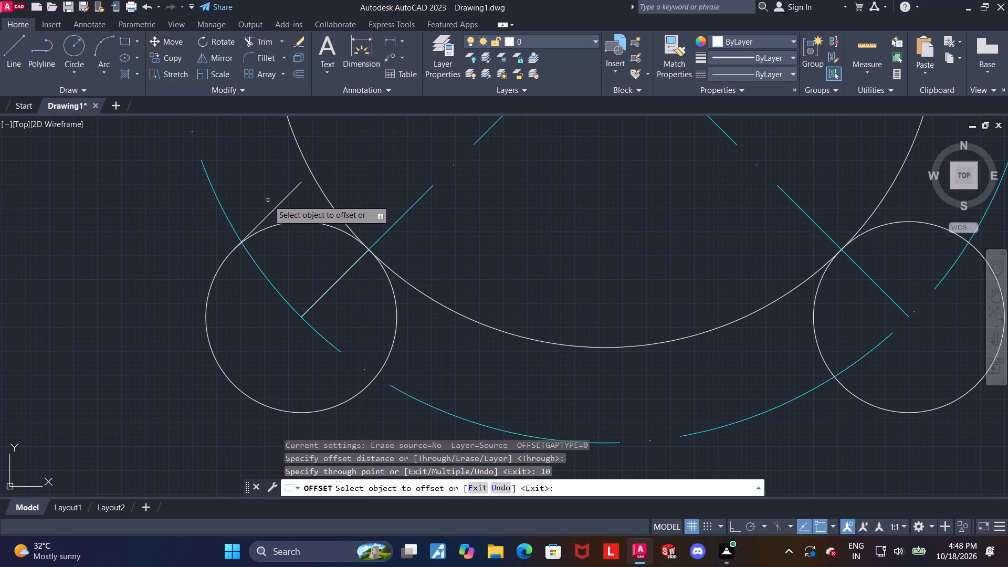
pyautogui.press('Escape')
pyautogui.press('Escape')
# Offset the same short line in the lower-left circle by 10 towards its lower-right side.
pyautogui.click(352, 269)
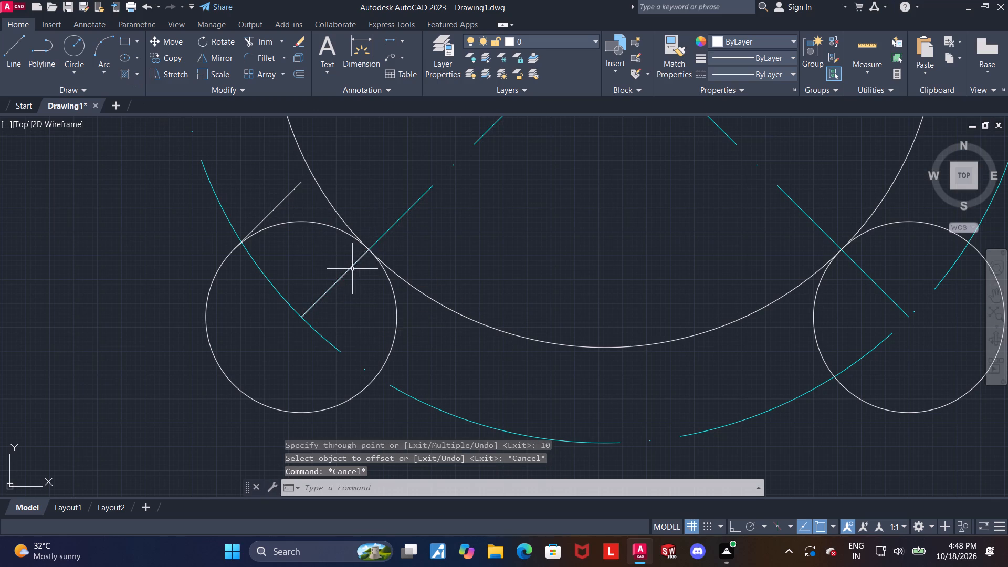
pyautogui.write('offset')
pyautogui.press('Return')
pyautogui.press('Return')
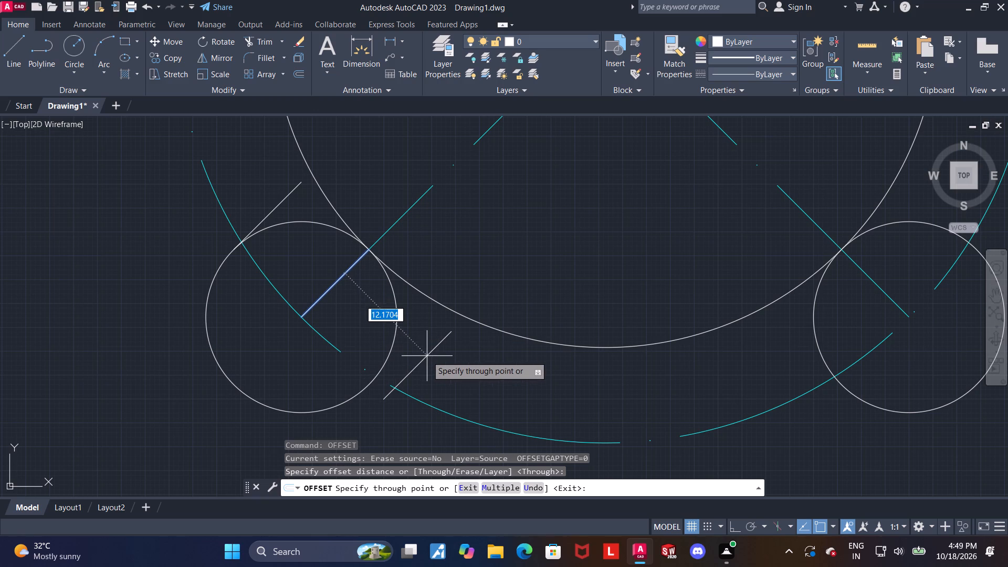
pyautogui.write('10')
pyautogui.press('Return')
pyautogui.press('Escape')
pyautogui.press('Escape')
pyautogui.press('Escape')
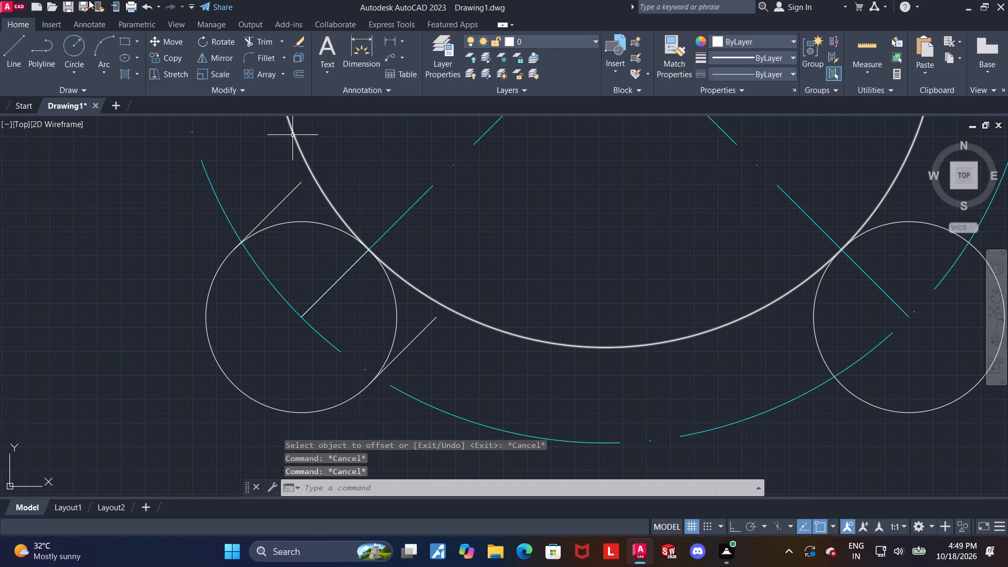
# Extend the two offset lines at the lower-left circle to meet the large circle.
pyautogui.click(283, 39)
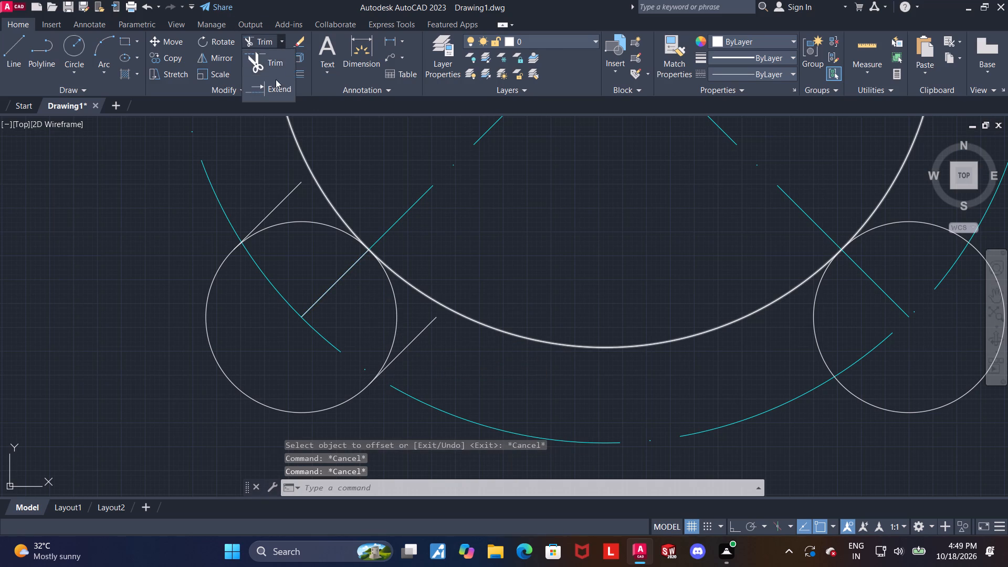
pyautogui.click(276, 79)
pyautogui.click(293, 188)
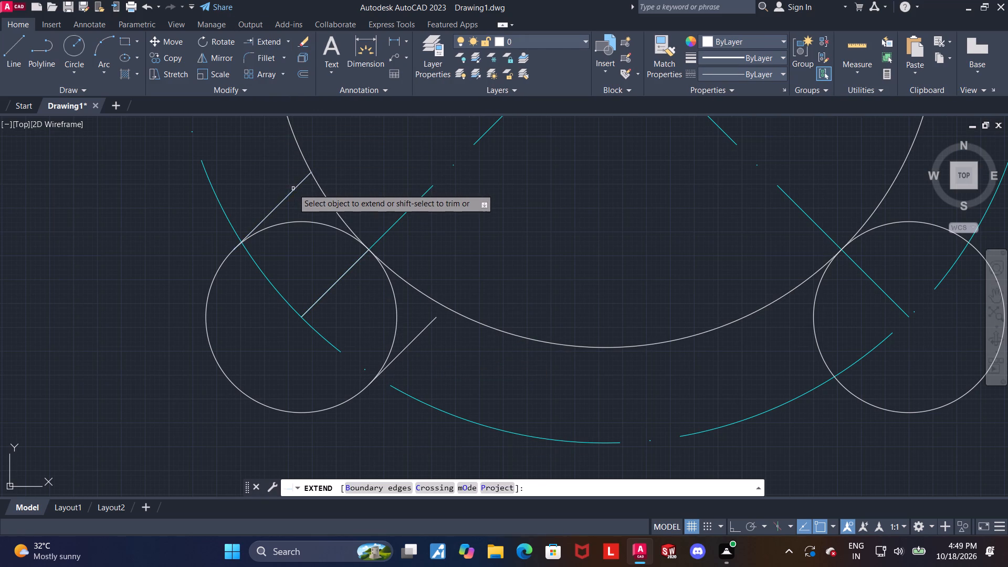
pyautogui.click(430, 325)
pyautogui.press('Escape')
pyautogui.press('Escape')
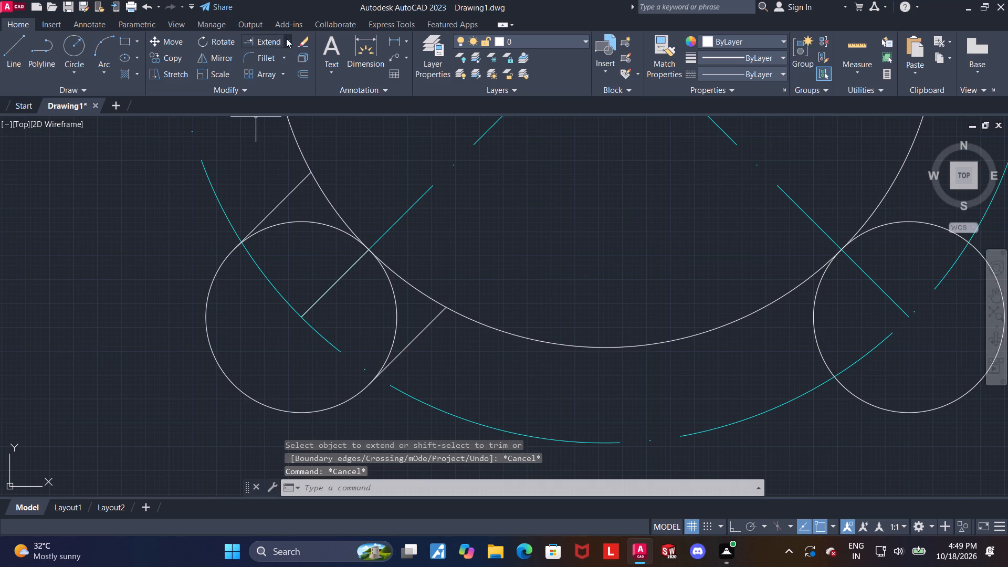
# Trim the lower-left circle's inner arcs and the large circle's arc between the two offset lines to form an open rounded lobe.
pyautogui.click(286, 38)
pyautogui.click(274, 56)
pyautogui.click(306, 221)
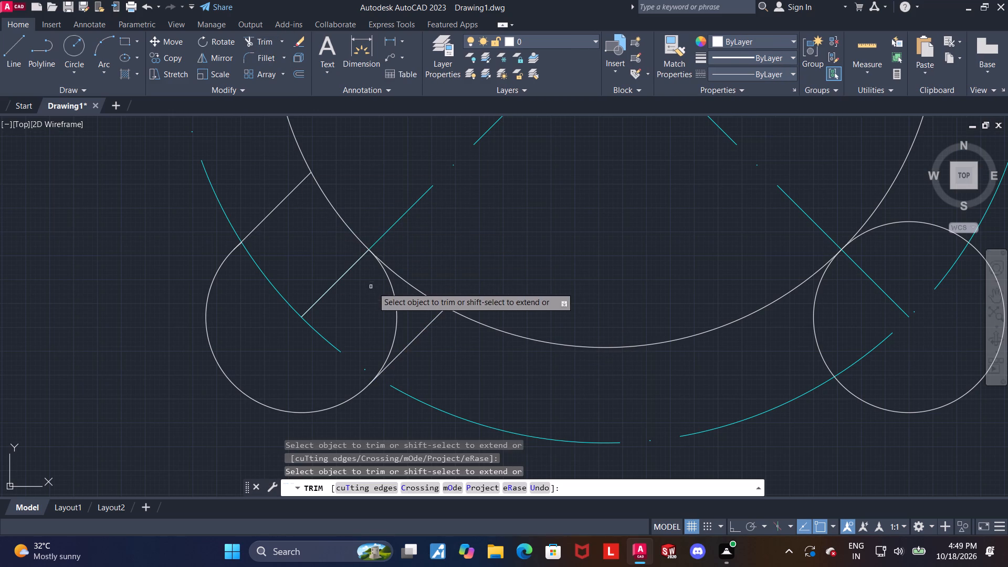
pyautogui.click(393, 297)
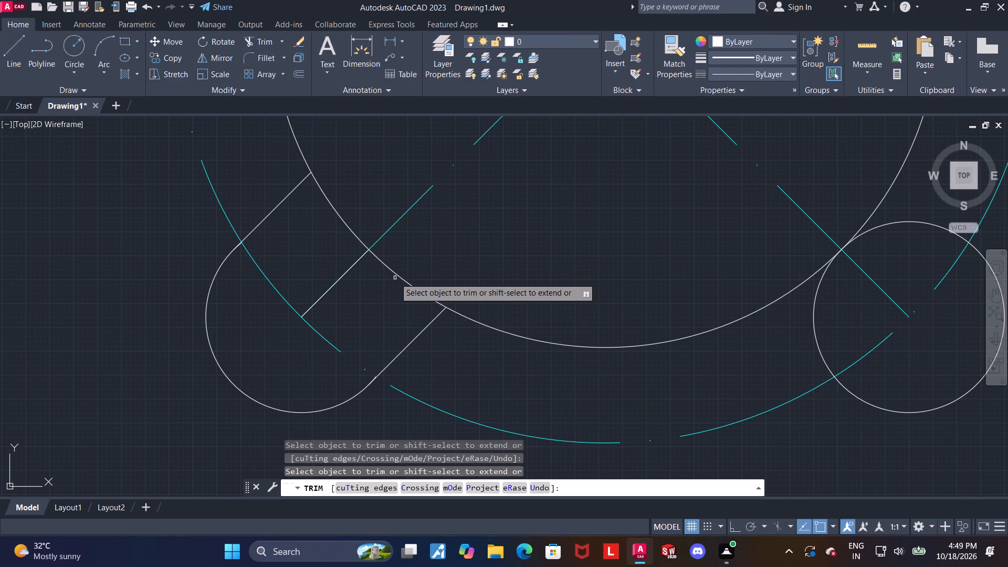
pyautogui.click(400, 279)
pyautogui.click(343, 219)
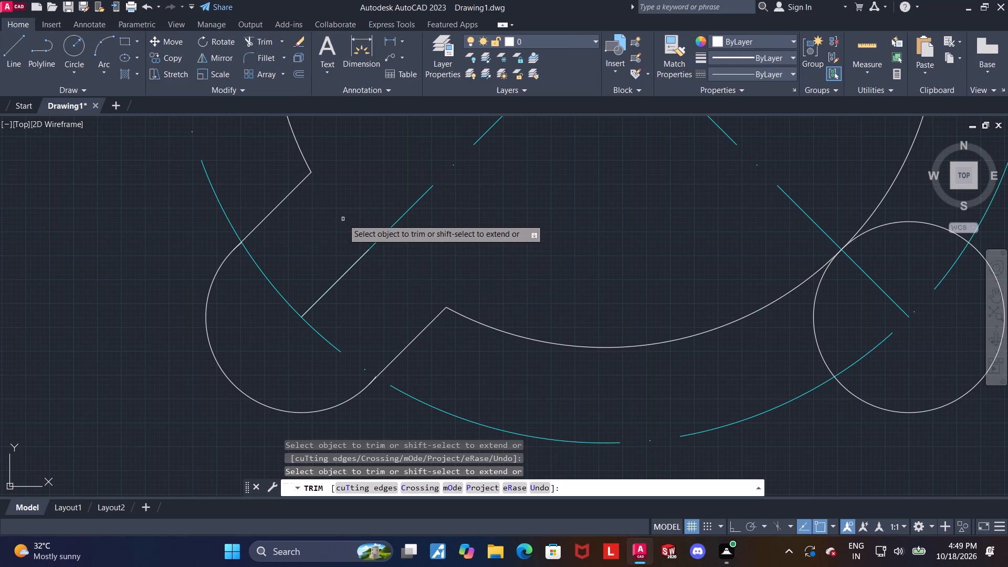
pyautogui.scroll(-2, 343, 219)
pyautogui.press('Escape')
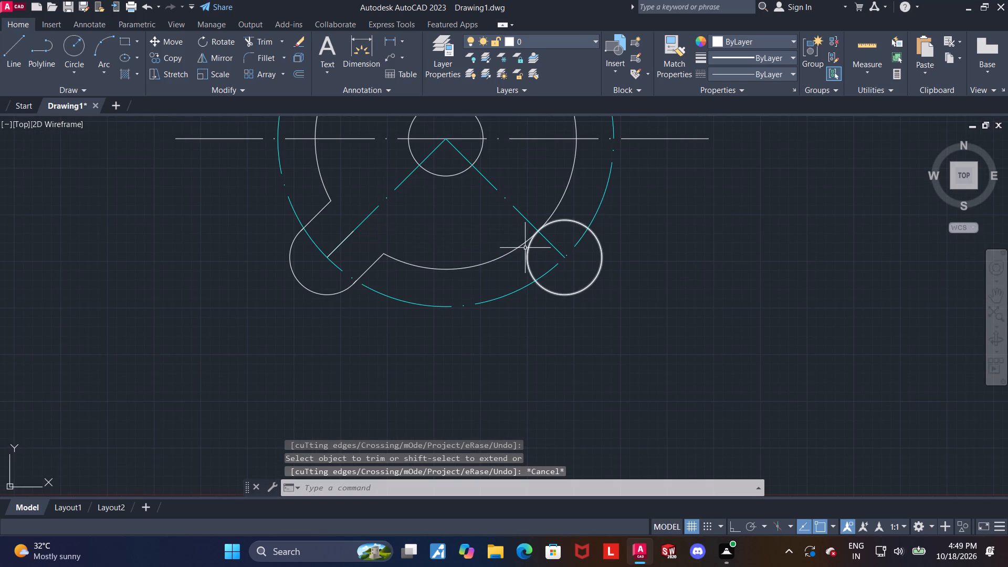
# Draw a line from the lower-right circle's centre along the diagonal to where it touches the large circle.
pyautogui.scroll(1, 525, 247)
pyautogui.click(17, 47)
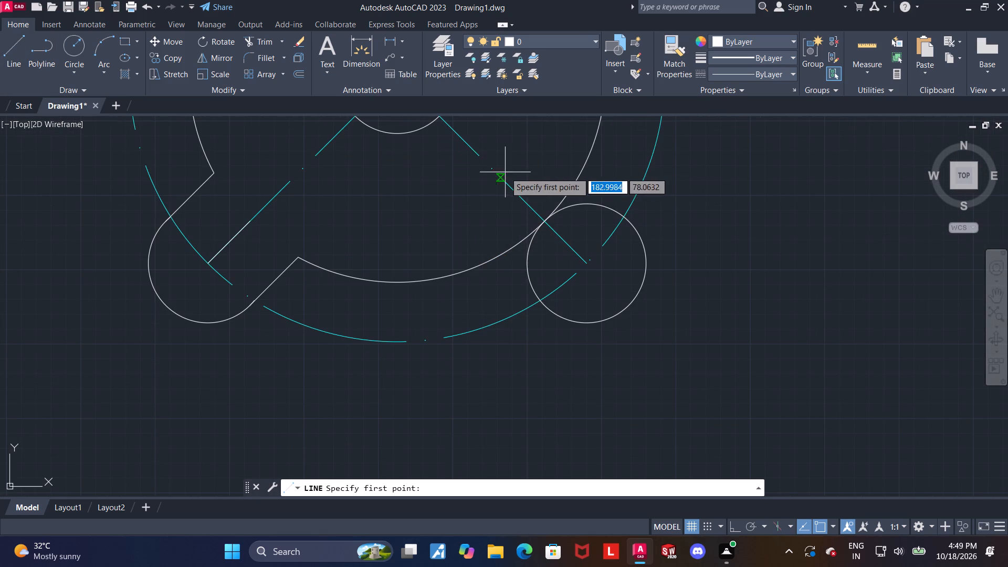
pyautogui.scroll(1, 505, 172)
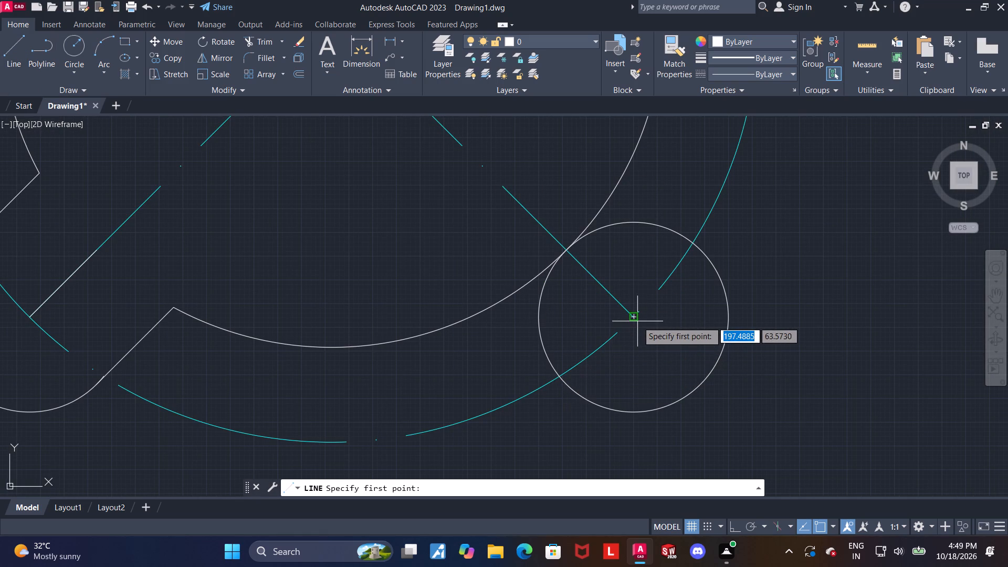
pyautogui.scroll(3, 634, 321)
pyautogui.click(620, 307)
pyautogui.scroll(-4, 620, 307)
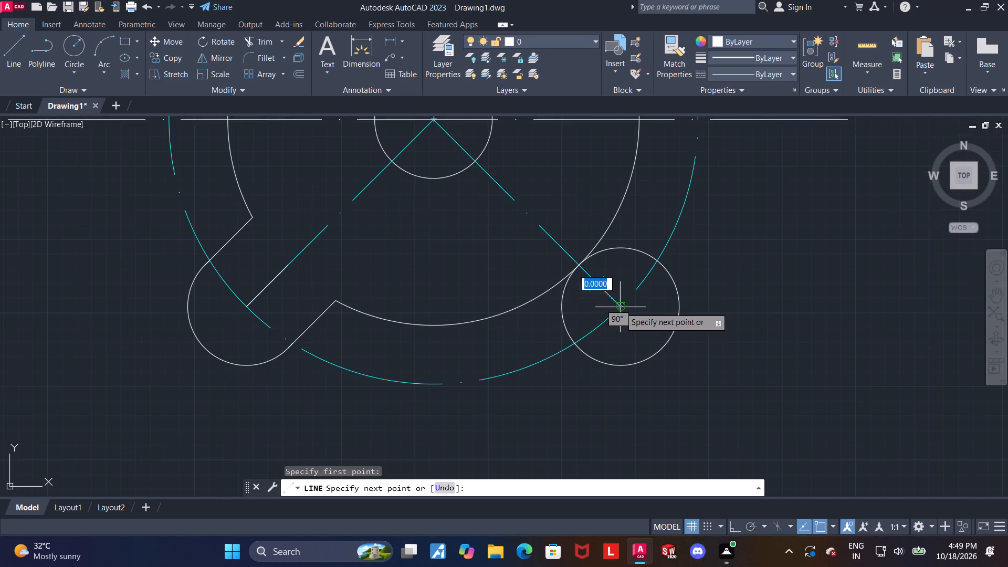
pyautogui.click(580, 266)
pyautogui.press('Escape')
# Offset the short line in the lower-right circle by 10 towards its upper-right side.
pyautogui.scroll(-2, 592, 276)
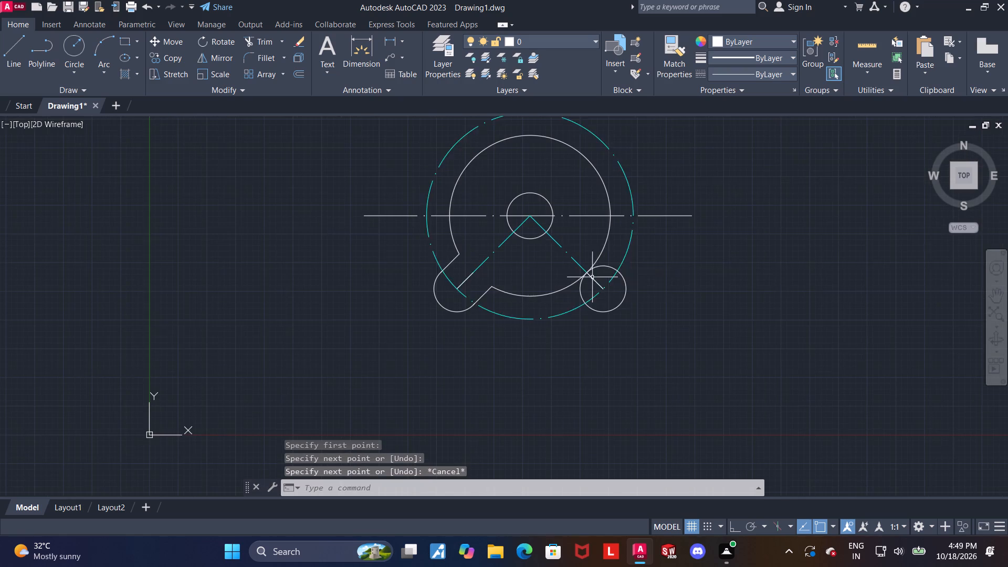
pyautogui.scroll(1, 664, 274)
pyautogui.scroll(1, 599, 279)
pyautogui.press('Escape')
pyautogui.click(518, 286)
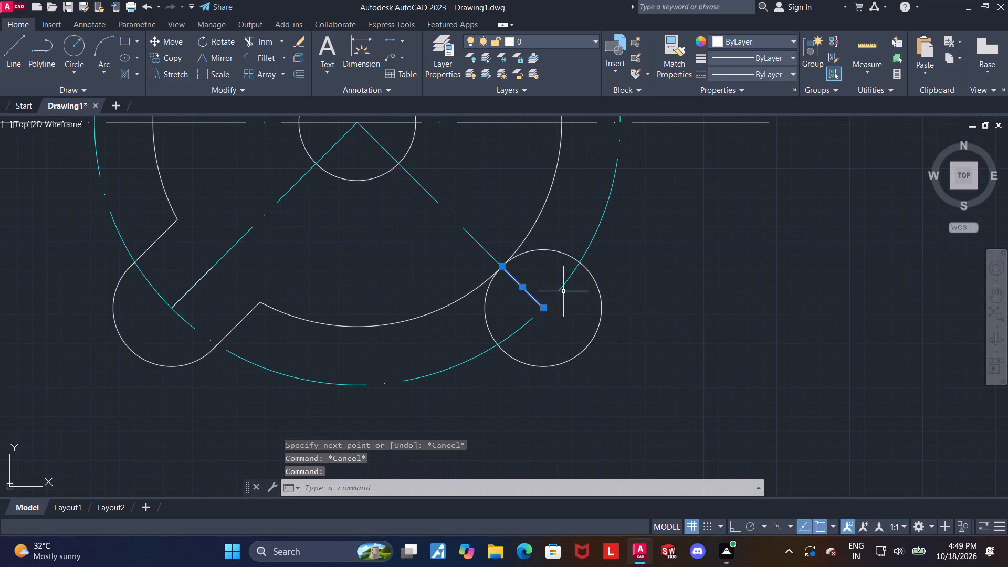
pyautogui.write('offset')
pyautogui.press('Return')
pyautogui.press('Return')
pyautogui.write('10')
pyautogui.press('Return')
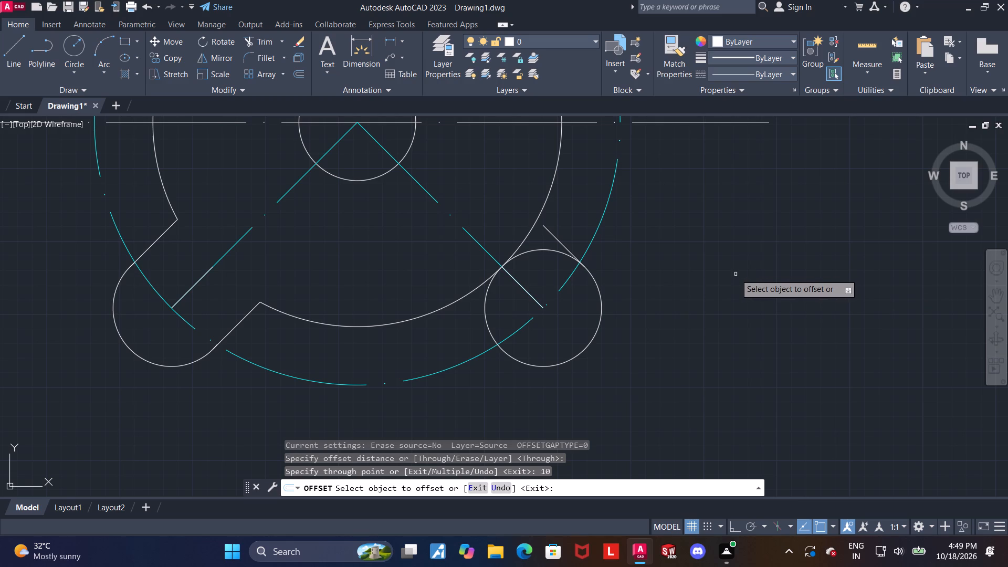
pyautogui.press('Return')
# Offset the same short line in the lower-right circle by 10 towards its lower-left side.
pyautogui.click(532, 298)
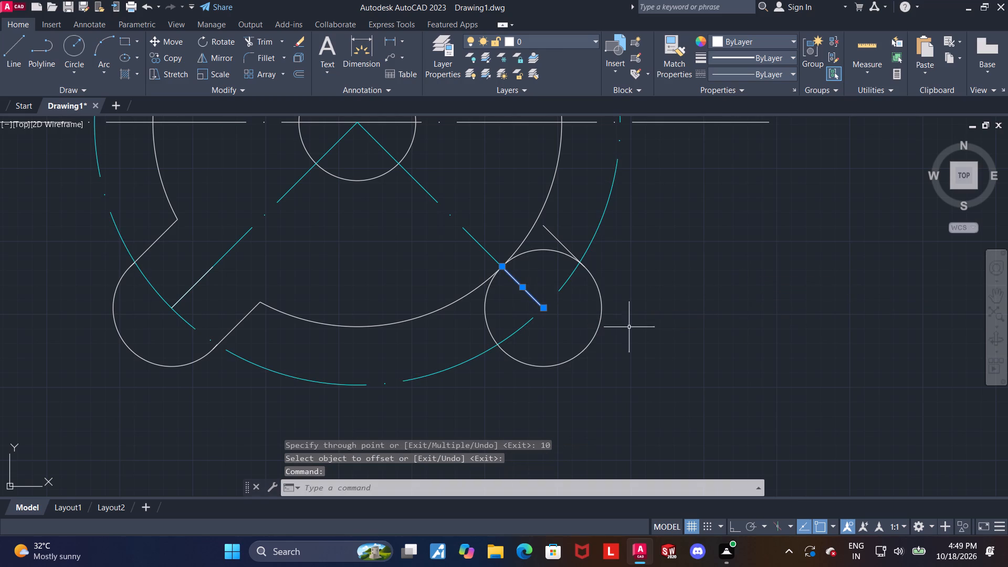
pyautogui.write('offset')
pyautogui.press('Return')
pyautogui.press('Return')
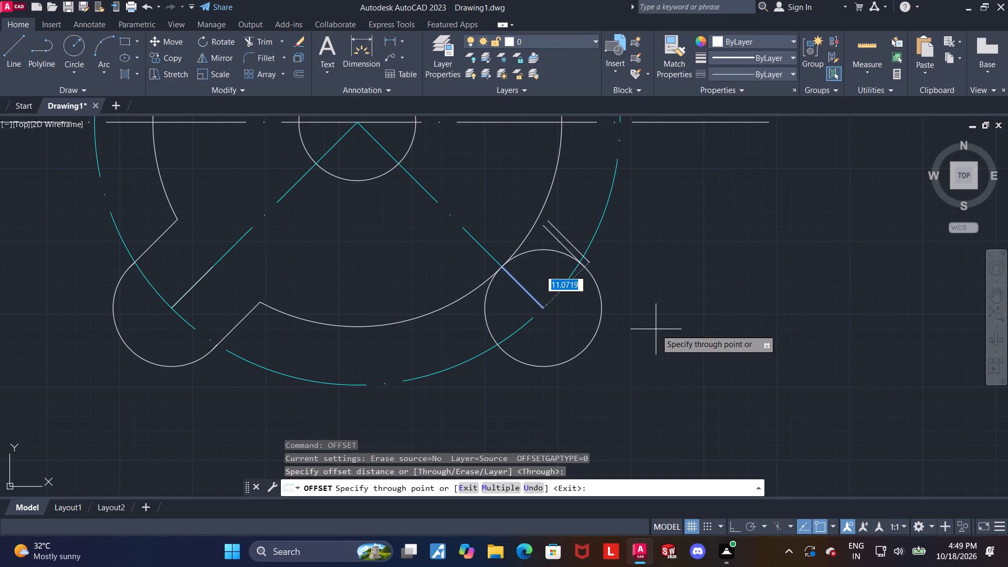
pyautogui.write('10')
pyautogui.press('Return')
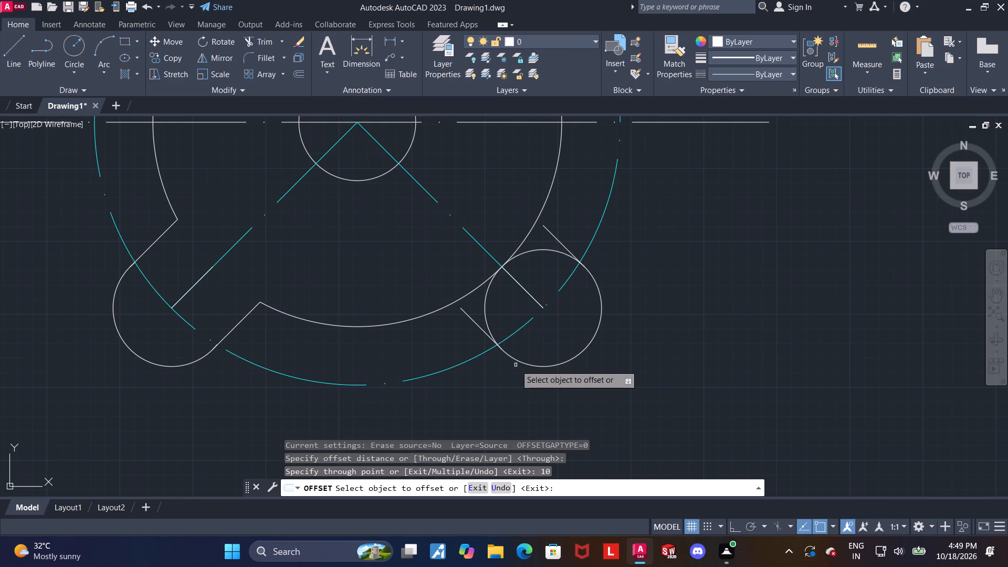
pyautogui.press('Escape')
pyautogui.press('Escape')
pyautogui.press('Escape')
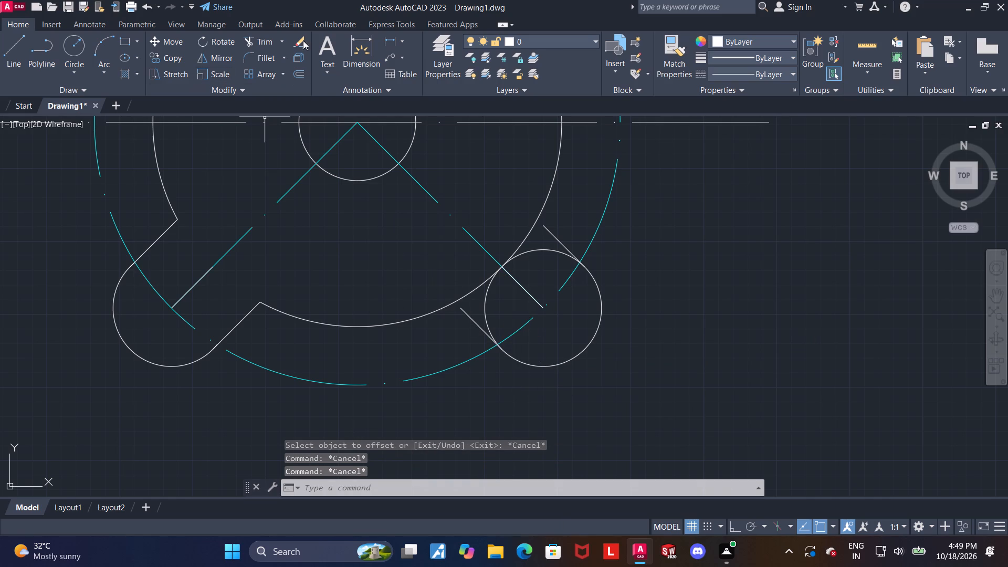
# Extend the two offset lines at the lower-right circle to meet the large circle.
pyautogui.click(279, 40)
pyautogui.click(273, 99)
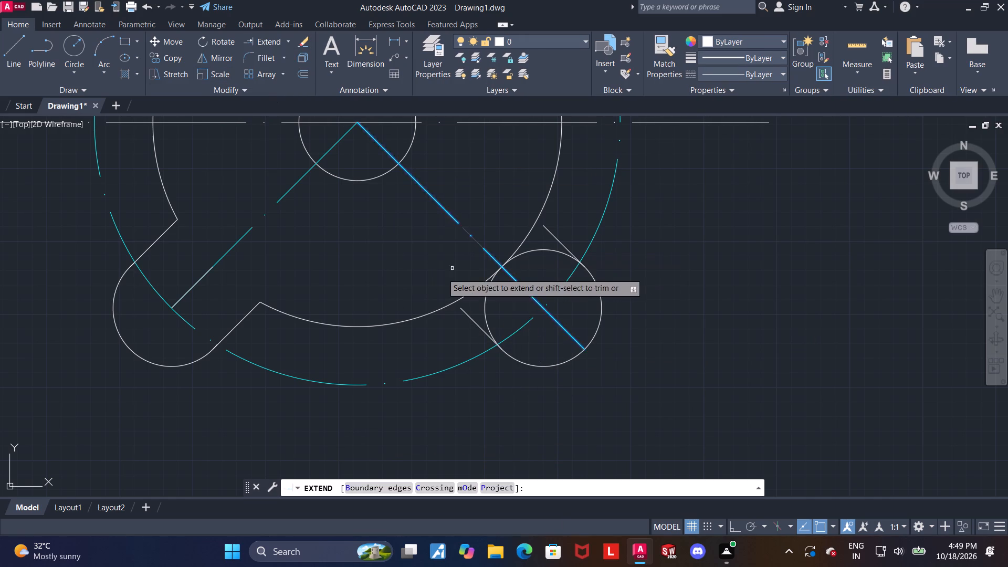
pyautogui.click(463, 310)
pyautogui.click(548, 226)
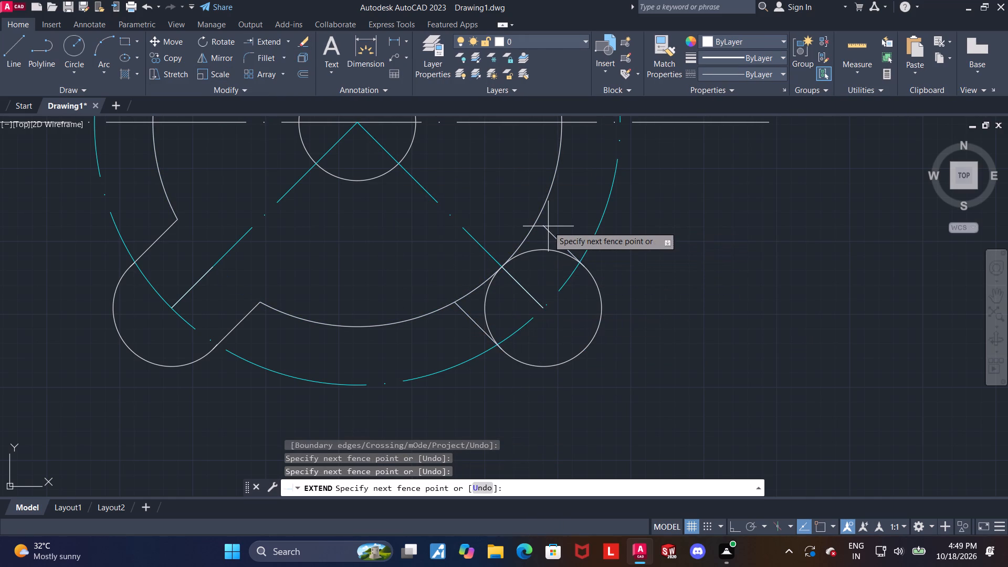
pyautogui.click(545, 229)
pyautogui.press('Escape')
# Trim the lower-right circle's inner arcs and the large circle's arc between its two offset lines to form a matching rounded lobe.
pyautogui.click(286, 46)
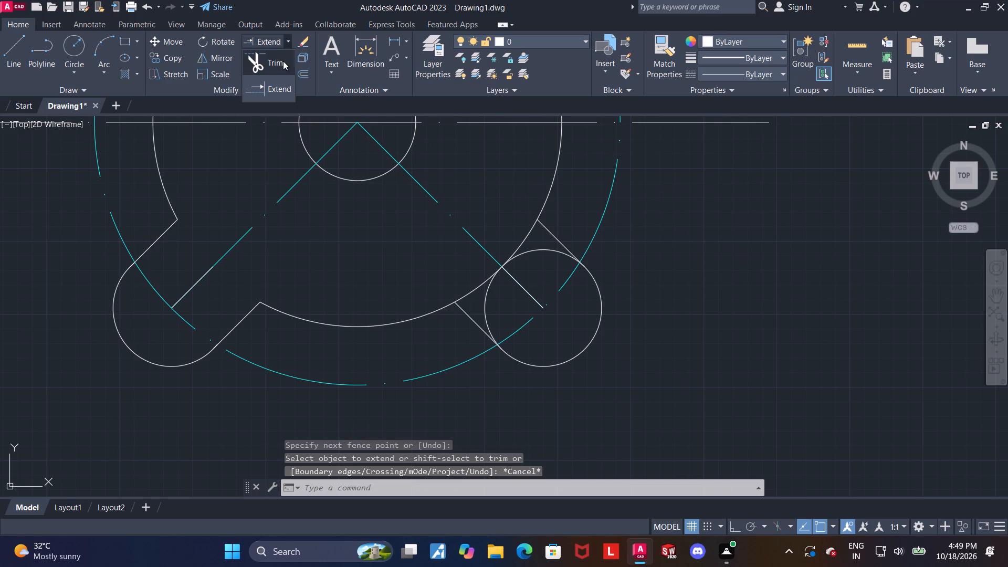
pyautogui.click(282, 68)
pyautogui.click(471, 293)
pyautogui.click(486, 295)
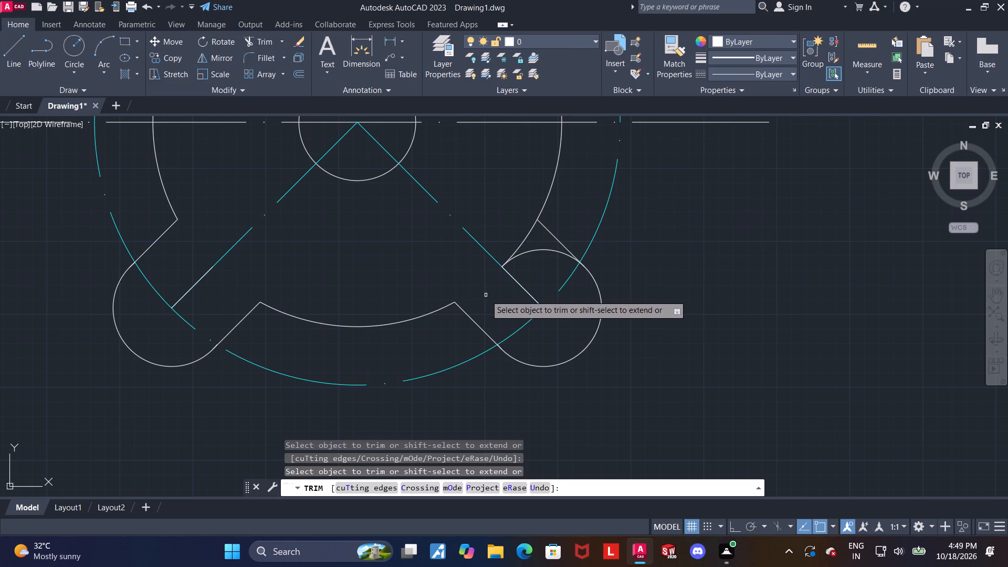
pyautogui.moveTo(537, 266); pyautogui.dragTo(498, 218)
pyautogui.scroll(-1, 550, 248)
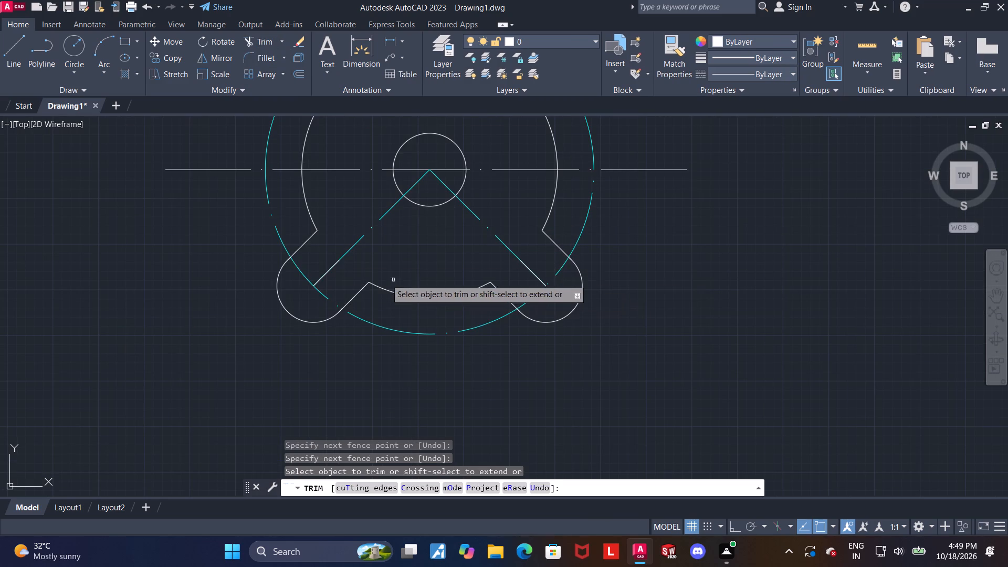
pyautogui.scroll(1, 397, 226)
pyautogui.press('Escape')
# Draw a 10-diameter circle centred at the outer end of the lower-left diagonal, inside the lower-left lobe.
pyautogui.scroll(1, 401, 219)
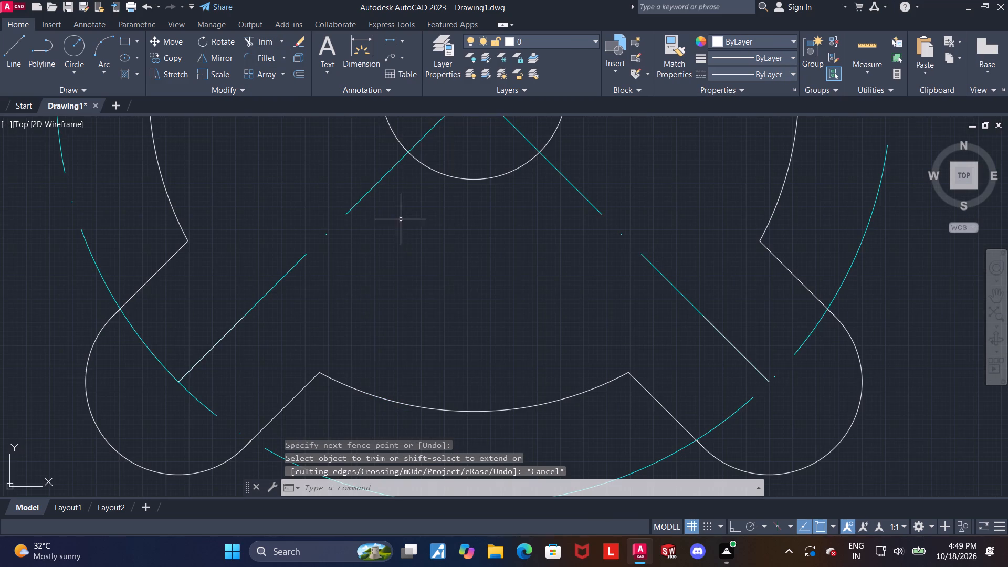
pyautogui.click(76, 38)
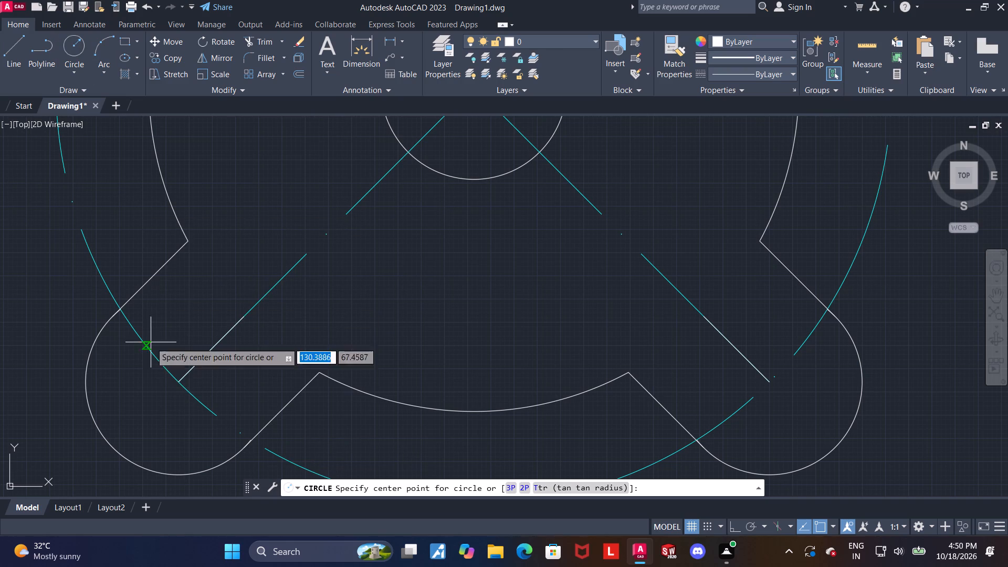
pyautogui.click(176, 383)
pyautogui.scroll(-1, 205, 372)
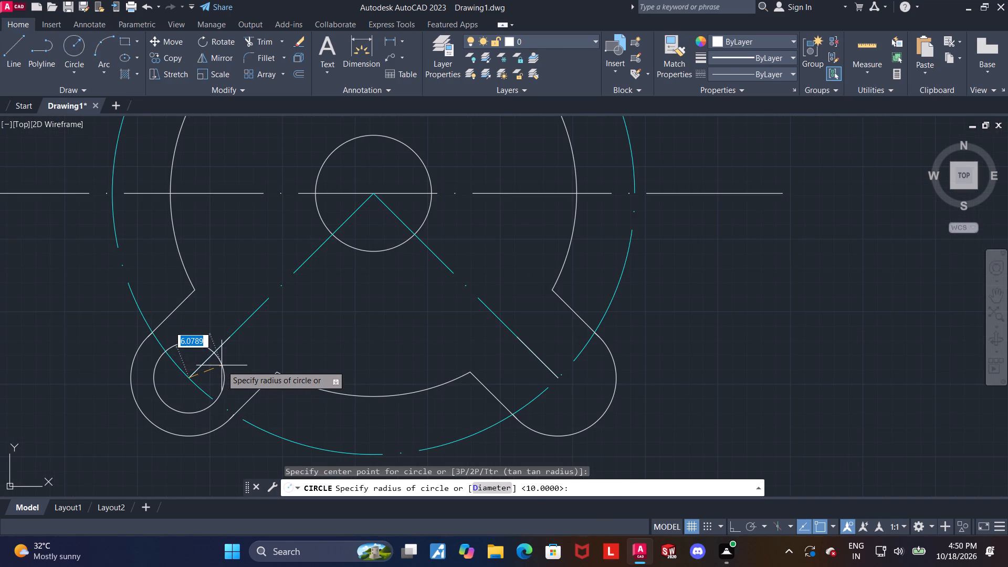
pyautogui.press('d')
pyautogui.press('Return')
pyautogui.write('21')
pyautogui.press('BackSpace')
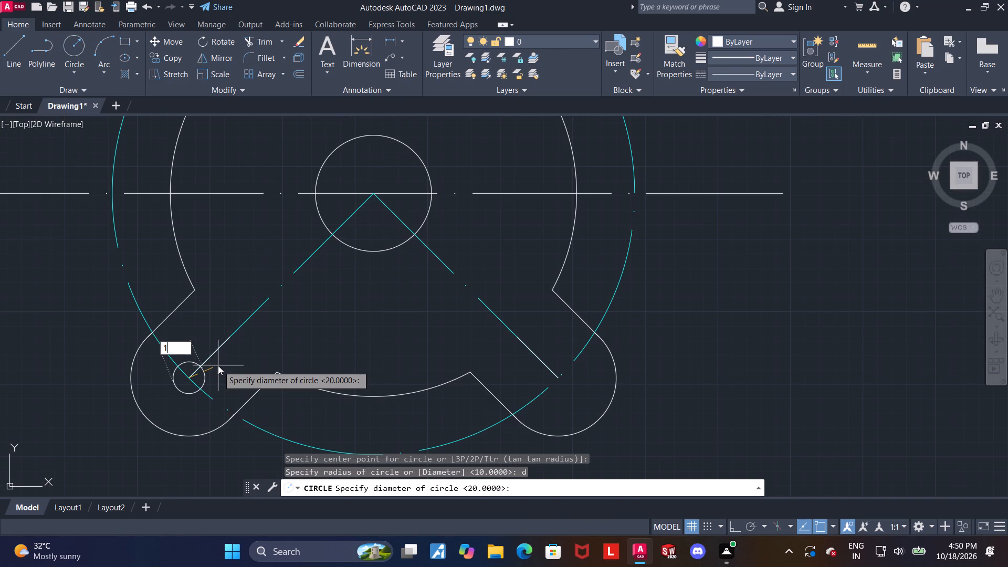
pyautogui.press('BackSpace')
pyautogui.write('10')
pyautogui.press('Return')
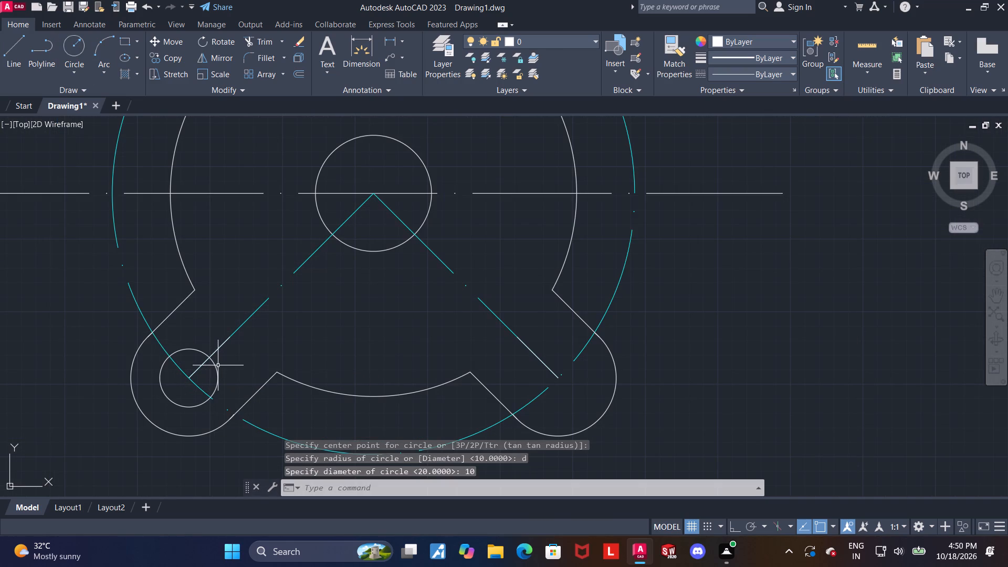
pyautogui.press('Escape')
# Mirror the lower-left hole across the vertical line through the cyan circle's top and bottom quadrants, keeping the original.
pyautogui.scroll(-2, 218, 365)
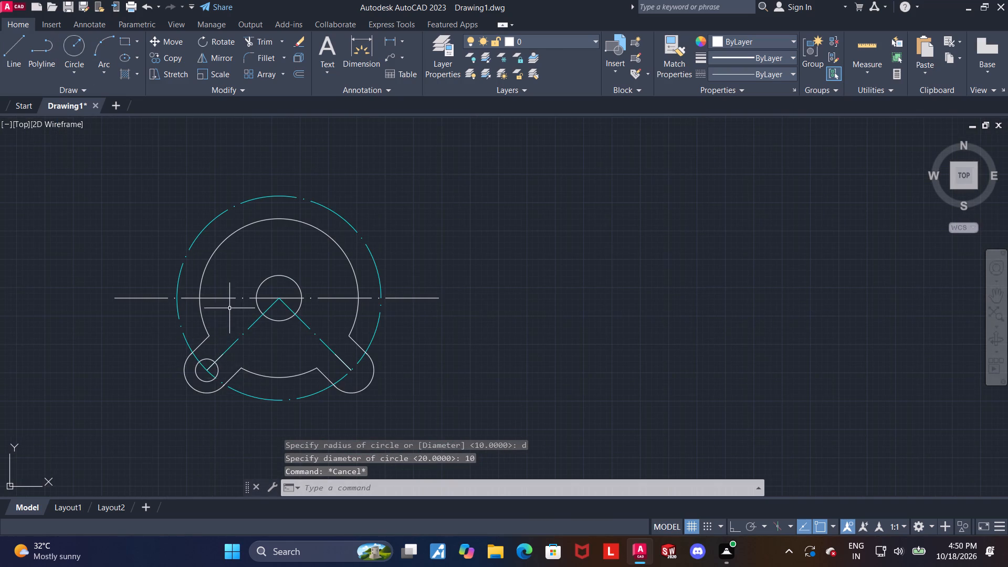
pyautogui.scroll(1, 229, 308)
pyautogui.scroll(-1, 172, 347)
pyautogui.scroll(1, 178, 416)
pyautogui.press('Escape')
pyautogui.click(223, 59)
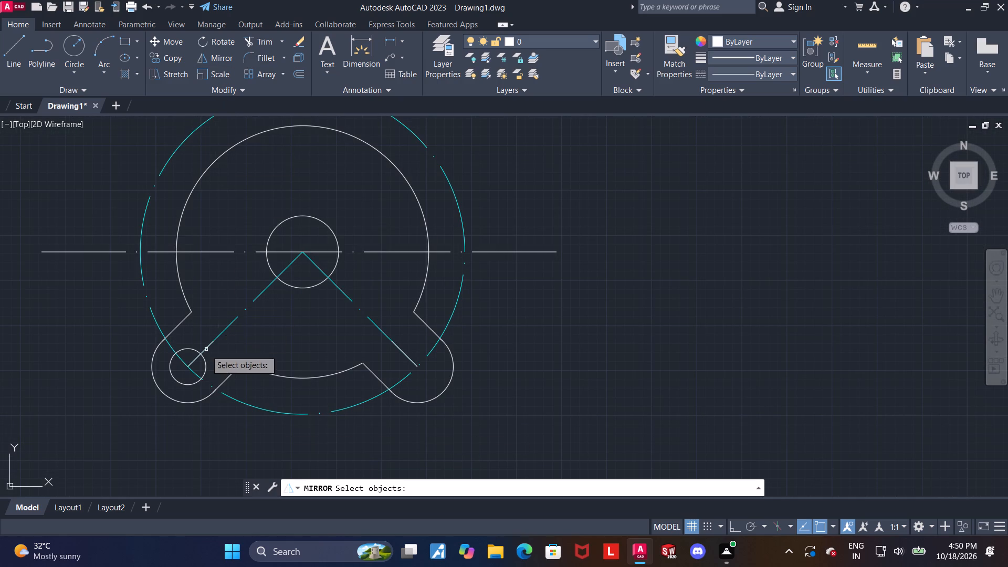
pyautogui.click(204, 360)
pyautogui.press('Return')
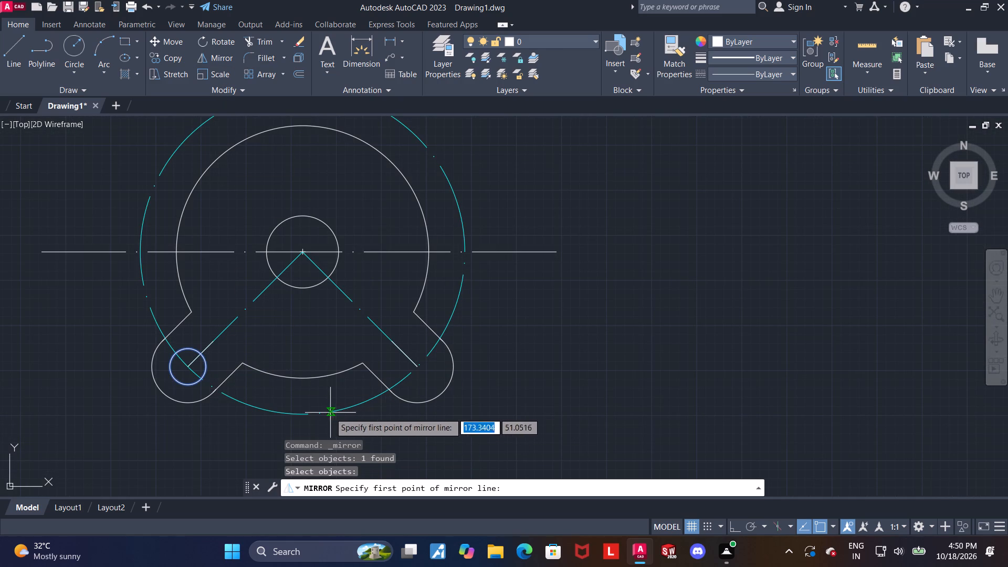
pyautogui.click(305, 414)
pyautogui.scroll(-1, 323, 210)
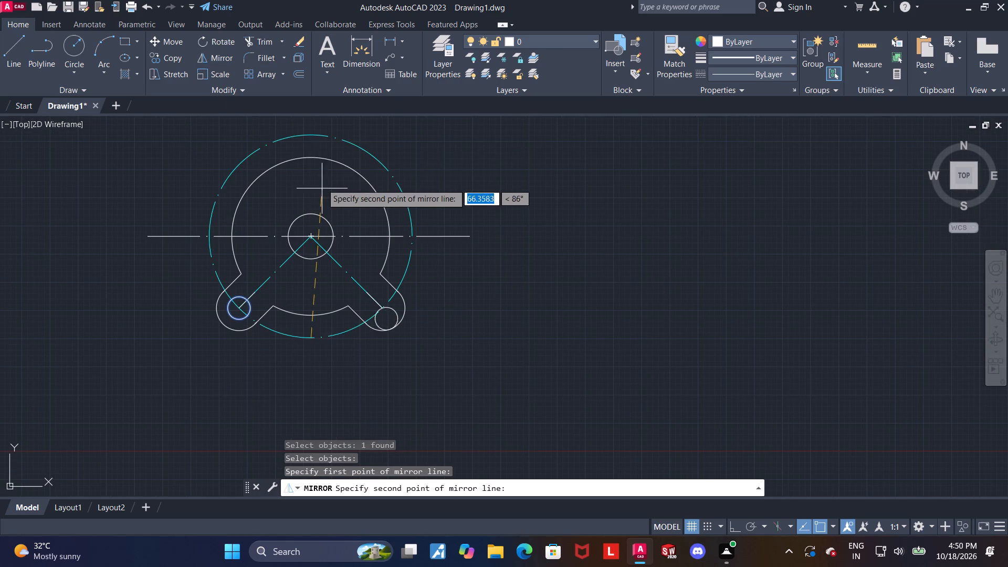
pyautogui.click(310, 136)
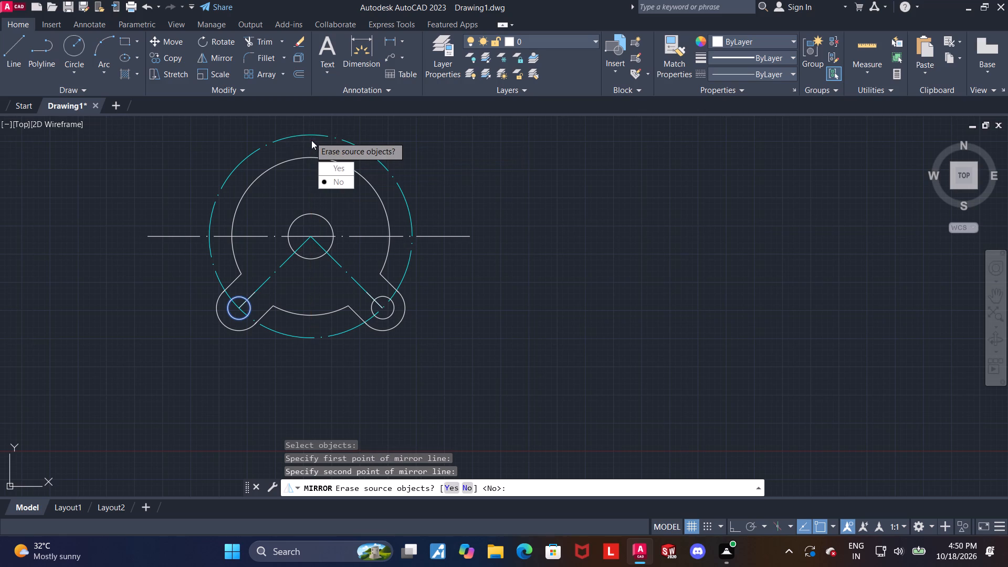
pyautogui.moveTo(325, 180); pyautogui.dragTo(310, 136)
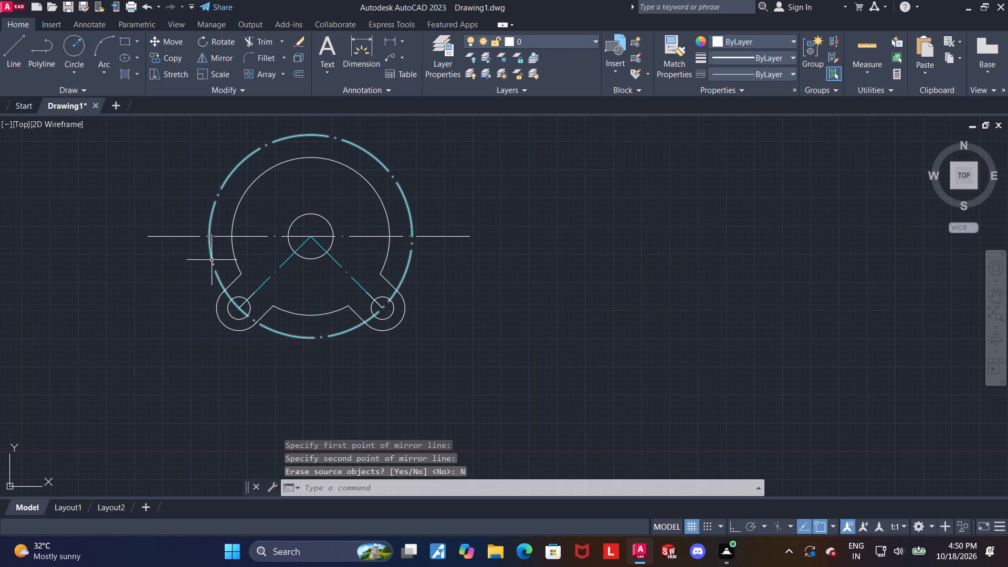
# Delete the short white lines lying on the two diagonals at the lower-left and lower-right holes.
pyautogui.scroll(1, 212, 258)
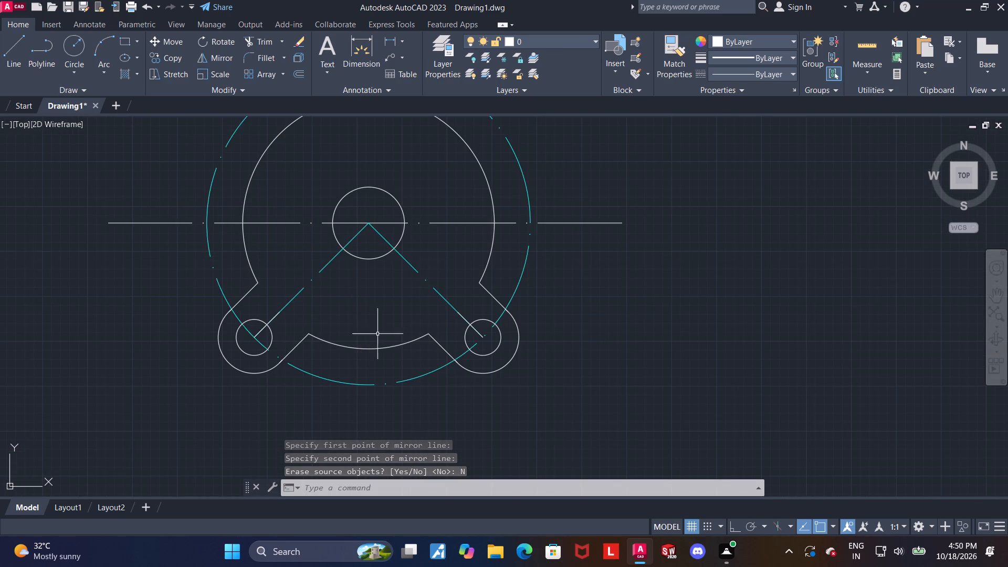
pyautogui.scroll(-1, 365, 308)
pyautogui.scroll(1, 325, 277)
pyautogui.press('Escape')
pyautogui.click(295, 338)
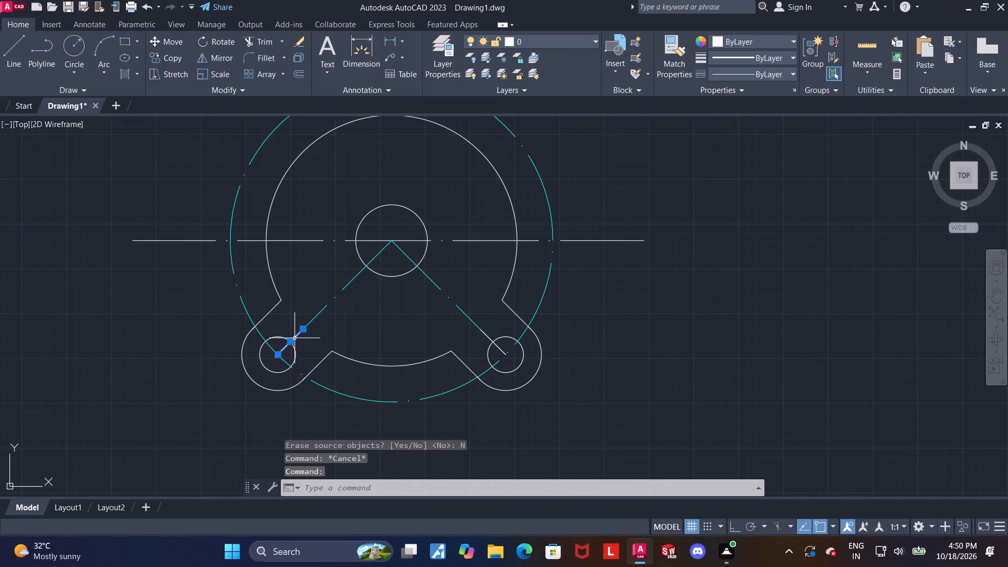
pyautogui.press('Delete')
pyautogui.click(488, 340)
pyautogui.press('Delete')
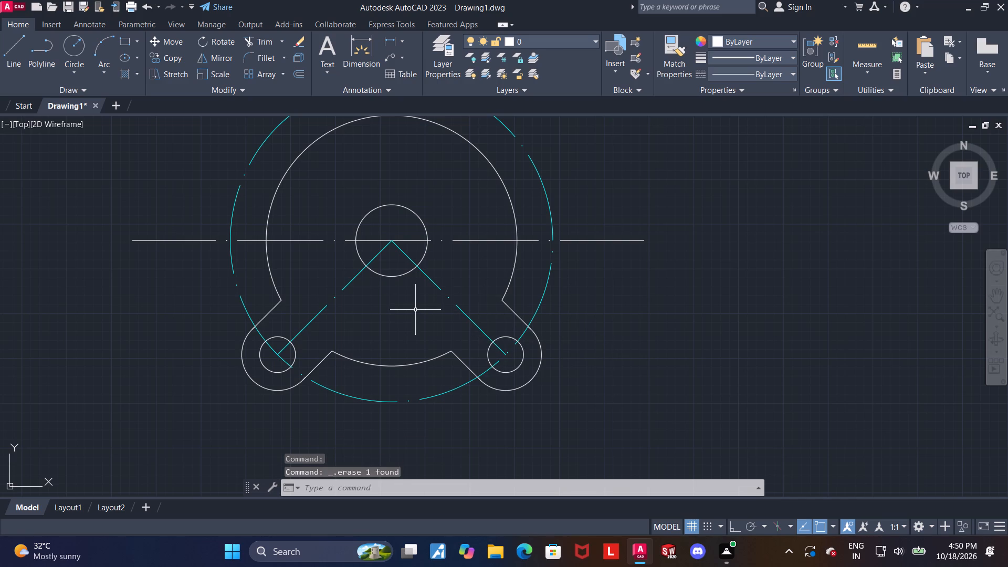
# Fillet the upper corner between the large arc and the lower-right lobe's straight edge with radius 5.
pyautogui.scroll(-1, 423, 289)
pyautogui.scroll(1, 395, 196)
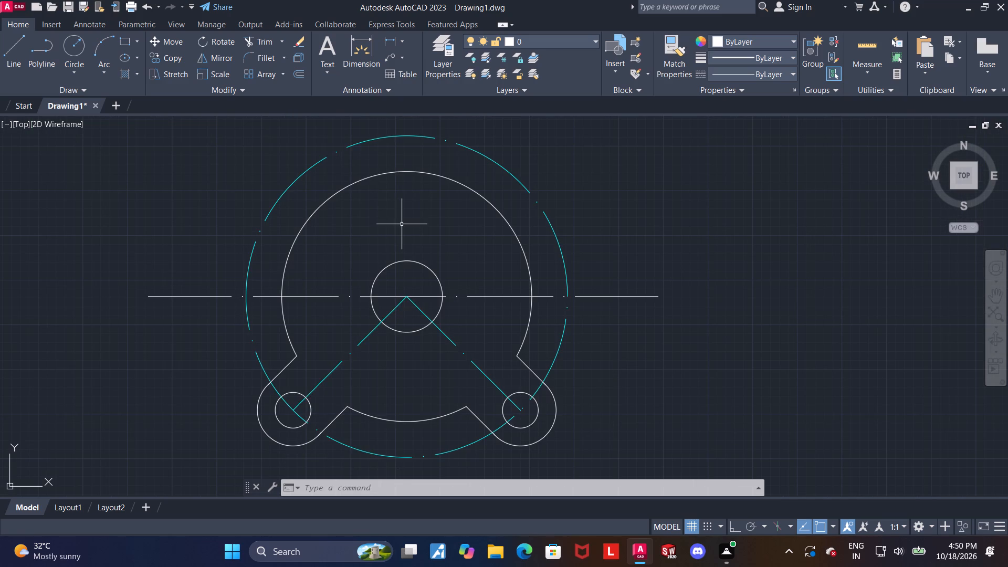
pyautogui.scroll(-1, 402, 224)
pyautogui.scroll(1, 481, 314)
pyautogui.scroll(1, 592, 317)
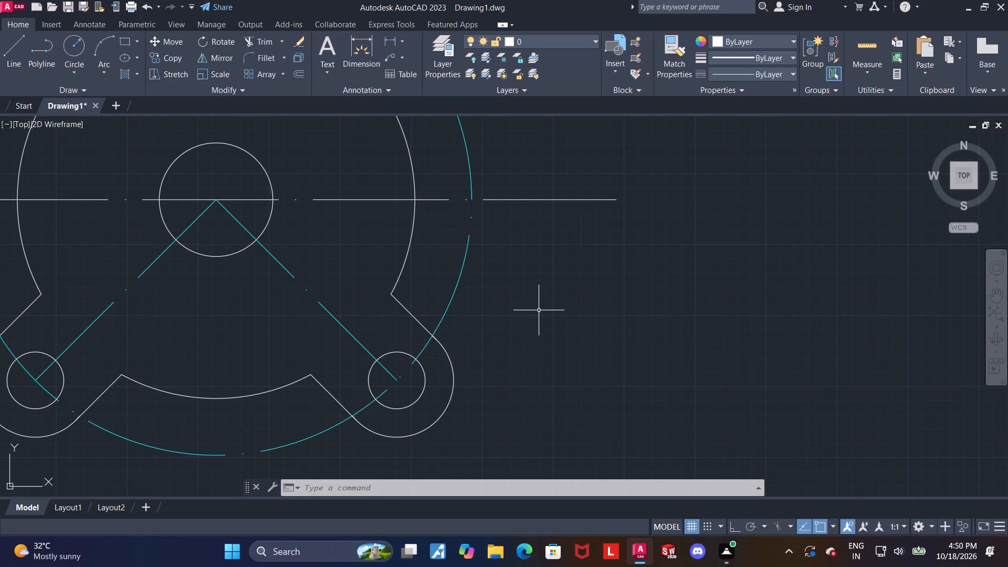
pyautogui.press('f')
pyautogui.press('Return')
pyautogui.press('r')
pyautogui.press('Return')
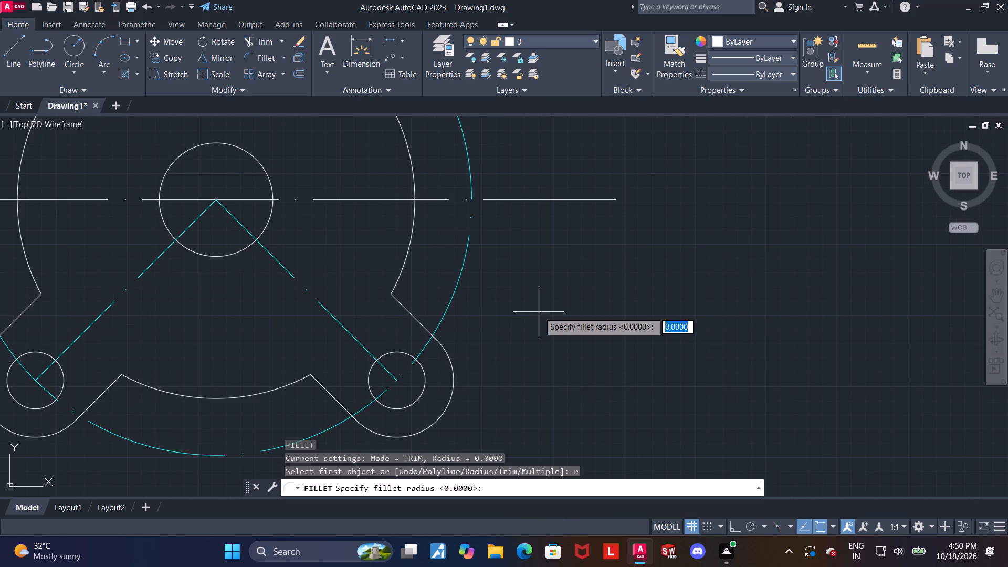
pyautogui.press('5')
pyautogui.press('Return')
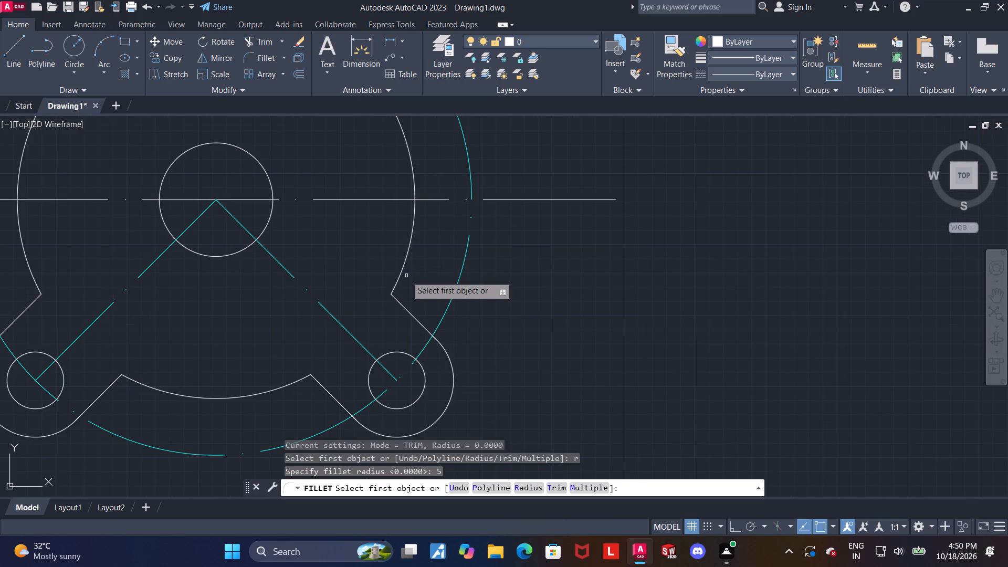
pyautogui.click(401, 274)
pyautogui.click(402, 301)
pyautogui.click(402, 306)
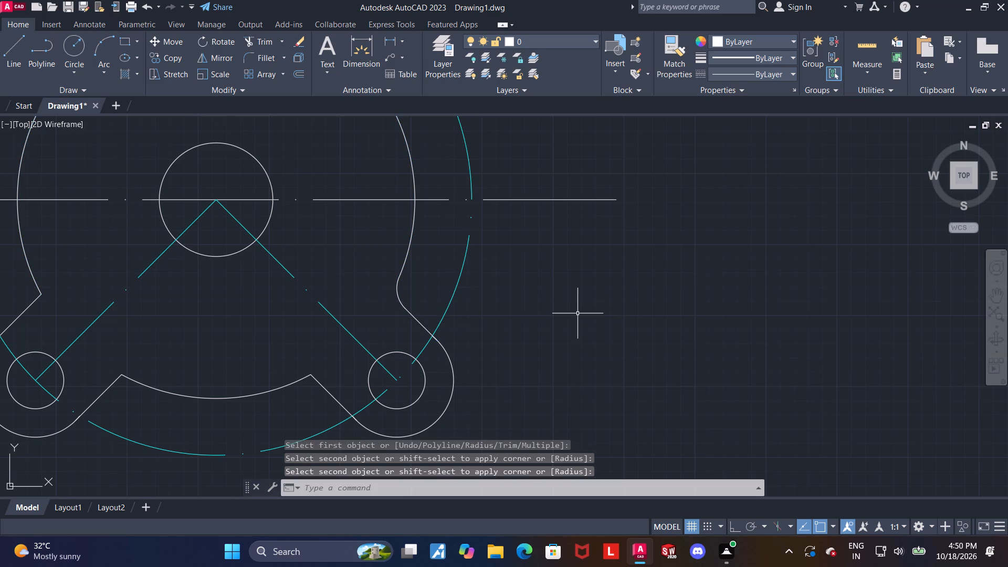
# Fillet the corner between the bottom arc and the lower-right lobe's inner straight edge with radius 5.
pyautogui.press('f')
pyautogui.press('Return')
pyautogui.press('r')
pyautogui.press('Return')
pyautogui.press('5')
pyautogui.press('Return')
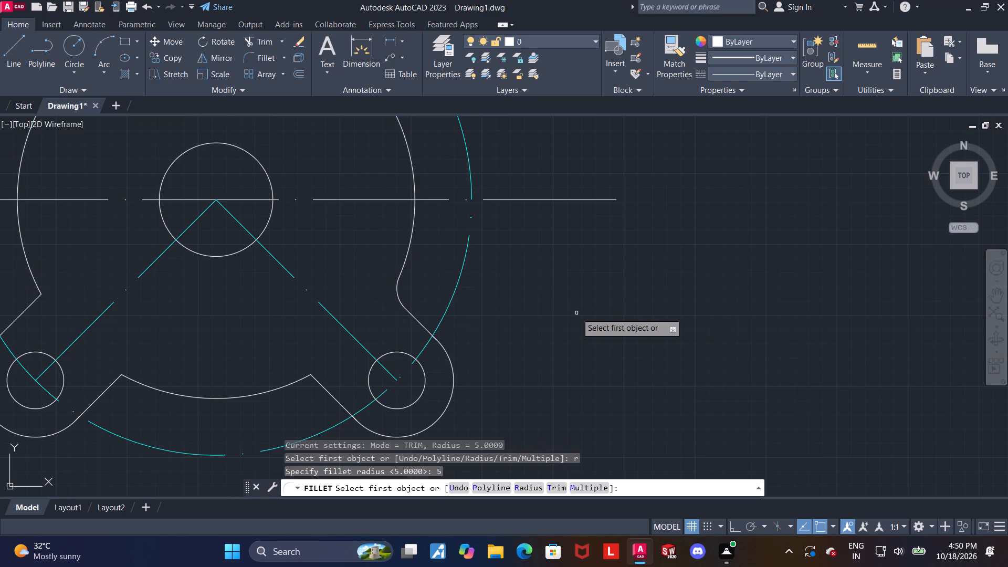
pyautogui.click(286, 385)
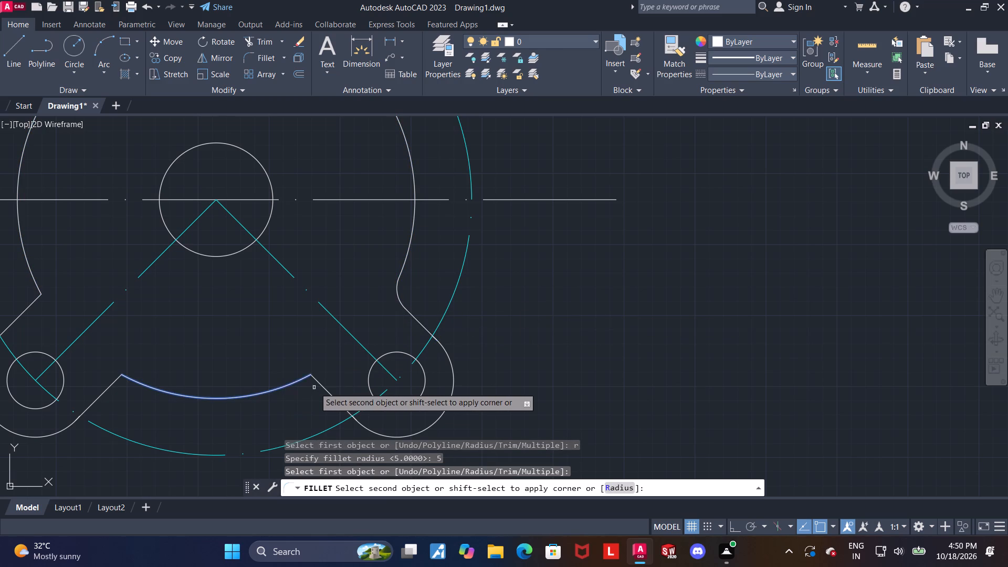
pyautogui.click(321, 385)
# Fillet the corner between the lower-left lobe's inner straight edge and the bottom arc with radius 5.
pyautogui.scroll(-1, 376, 388)
pyautogui.scroll(-2, 296, 385)
pyautogui.scroll(2, 274, 432)
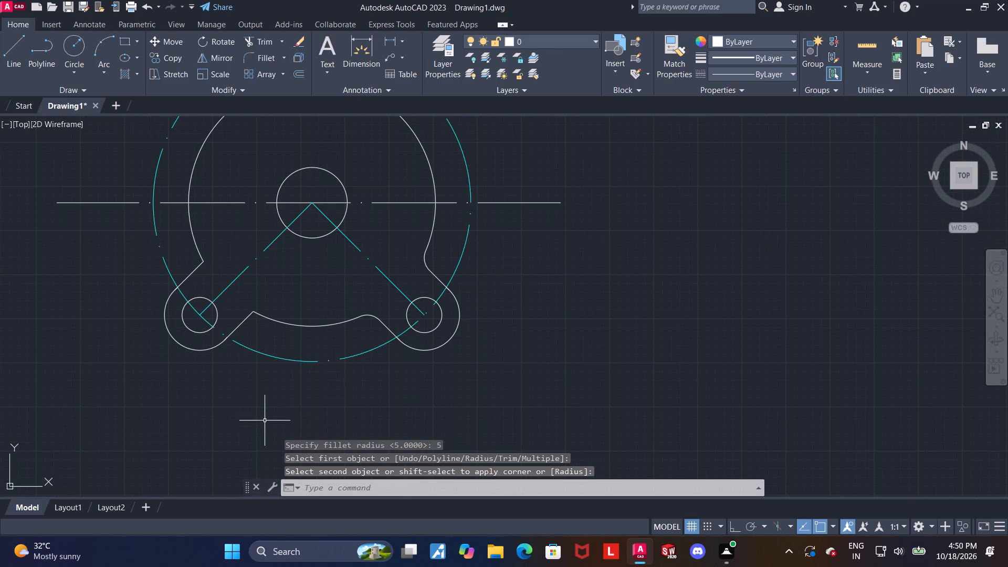
pyautogui.press('f')
pyautogui.press('Return')
pyautogui.press('r')
pyautogui.press('Return')
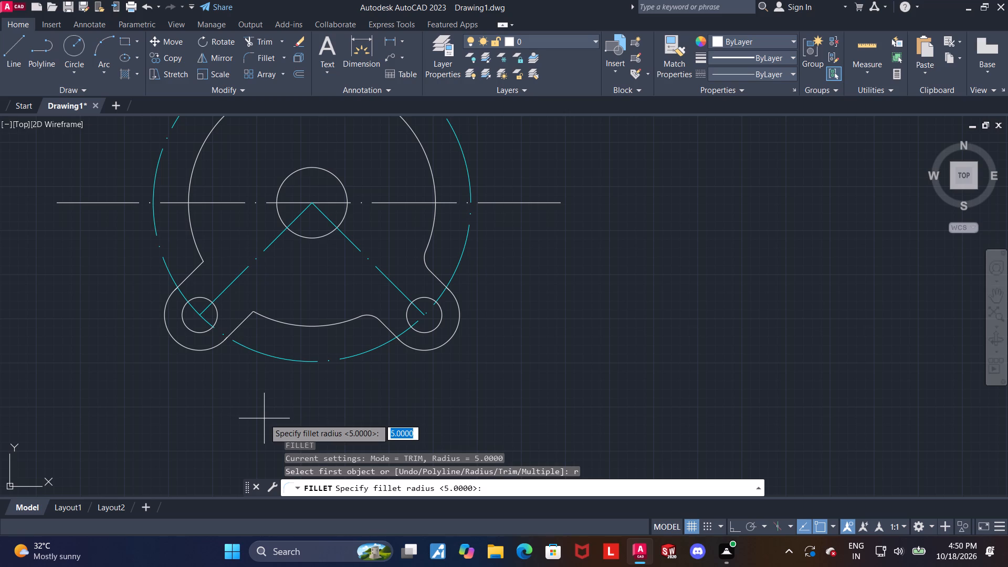
pyautogui.press('5')
pyautogui.press('Return')
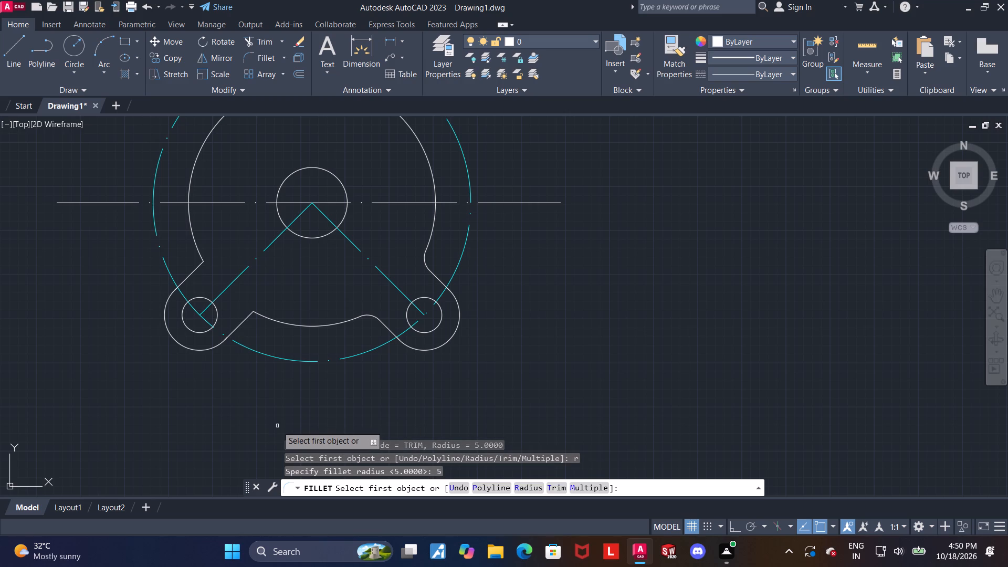
pyautogui.click(246, 318)
pyautogui.click(261, 316)
# Start another Fillet and open its radius setting for the remaining sharp corner above the lower-left lobe.
pyautogui.scroll(1, 265, 346)
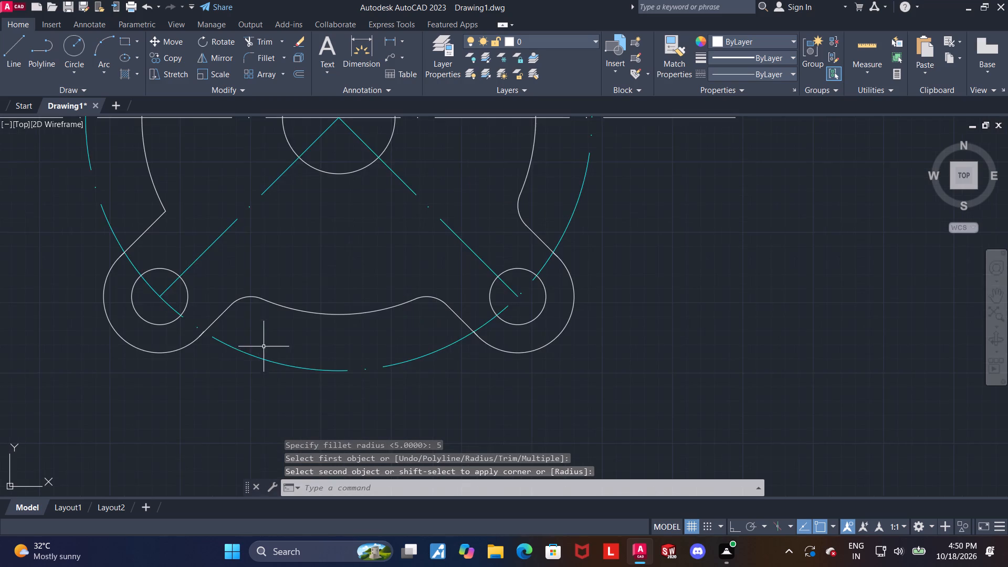
pyautogui.scroll(-3, 154, 266)
pyautogui.scroll(3, 119, 219)
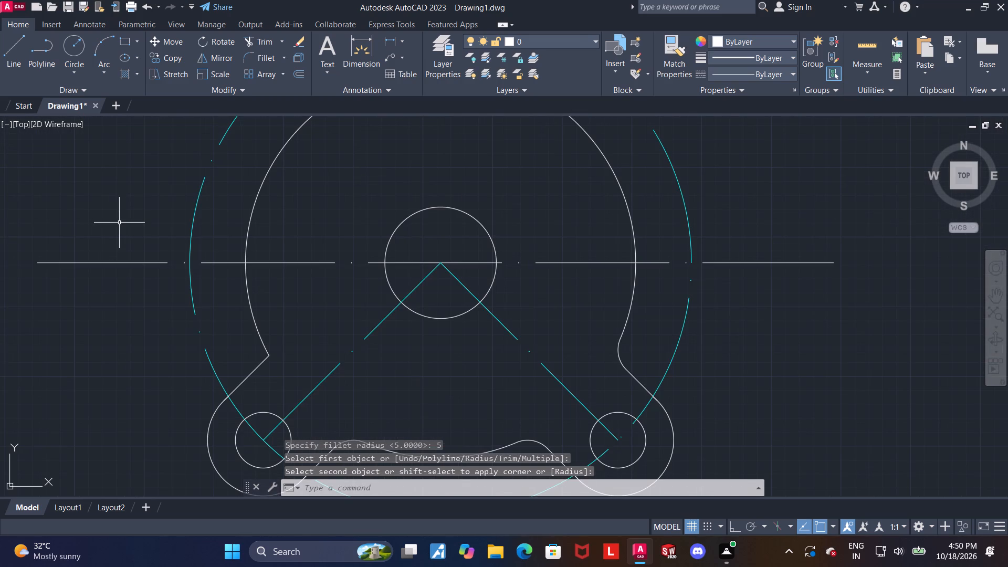
pyautogui.press('f')
pyautogui.press('Return')
pyautogui.press('r')
pyautogui.press('Return')
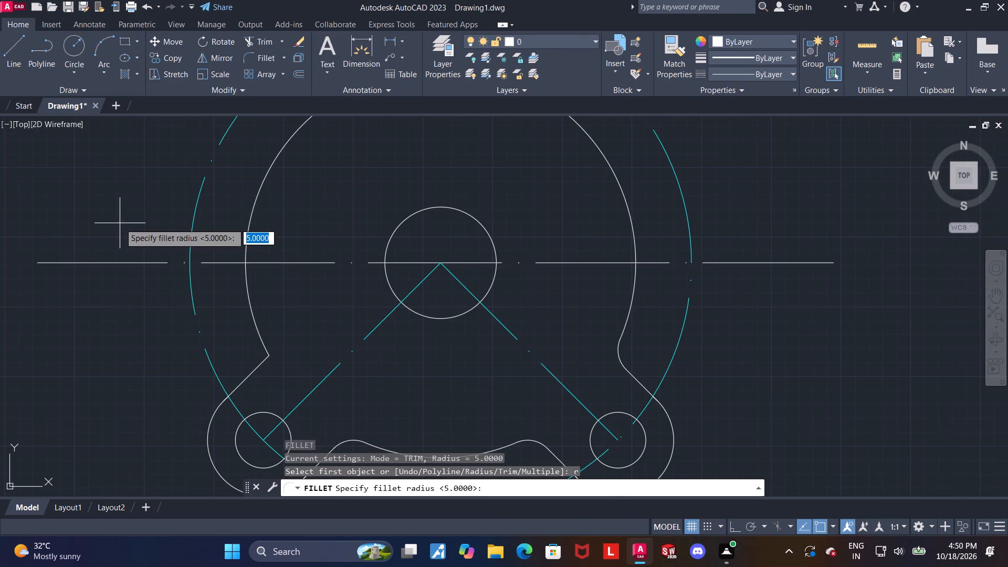
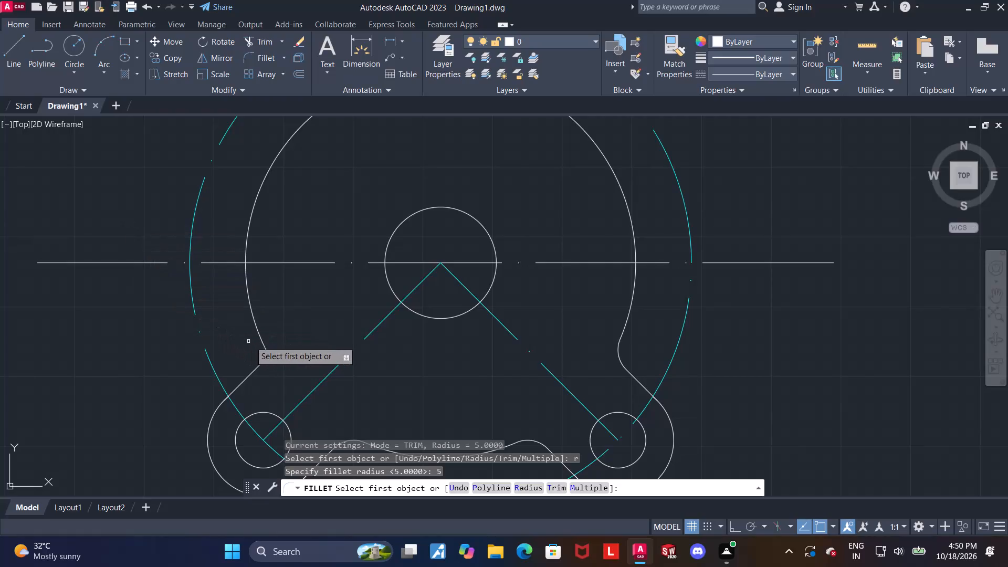
# Fillet the upper corner between the large arc and the lower-left lobe's outer straight edge with radius 5.
pyautogui.click(260, 335)
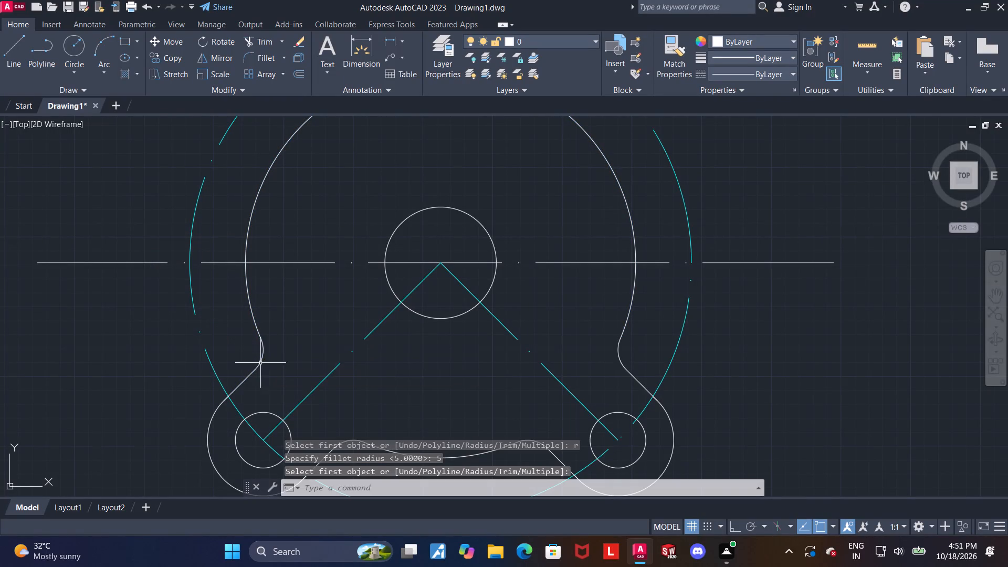
pyautogui.click(260, 363)
pyautogui.scroll(-3, 413, 354)
pyautogui.scroll(2, 419, 385)
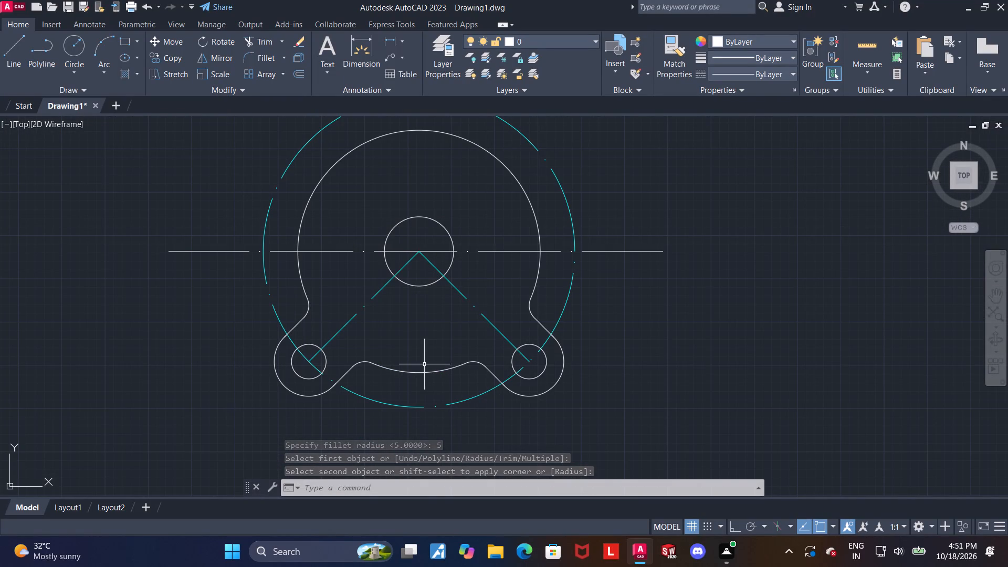
pyautogui.scroll(-1, 402, 362)
# Trim away the upper half of the cyan dash-dot circle above the horizontal centreline.
pyautogui.click(251, 44)
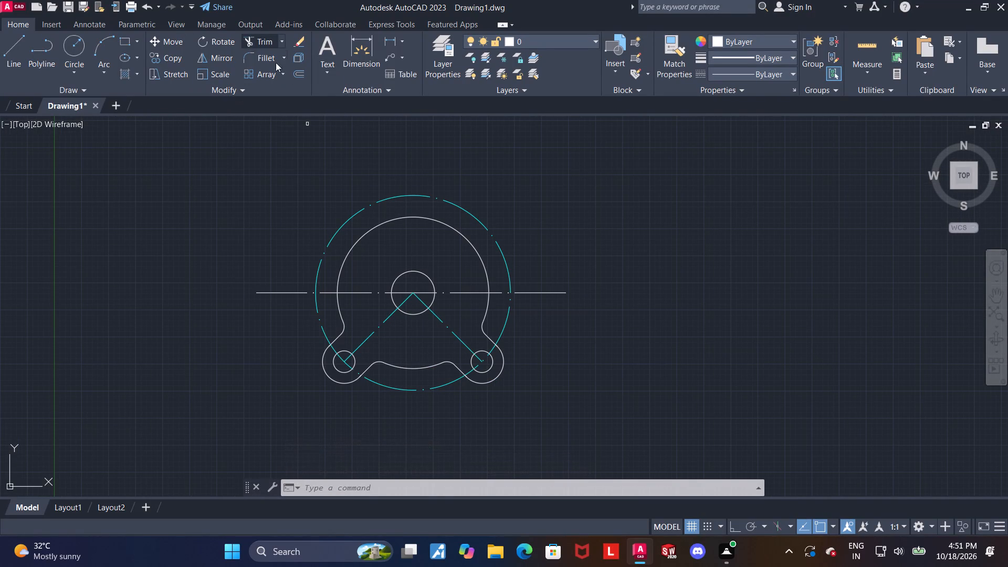
pyautogui.click(412, 196)
pyautogui.press('Escape')
# Trim away the part of the large white outline arc above the horizontal centreline.
pyautogui.scroll(-1, 415, 207)
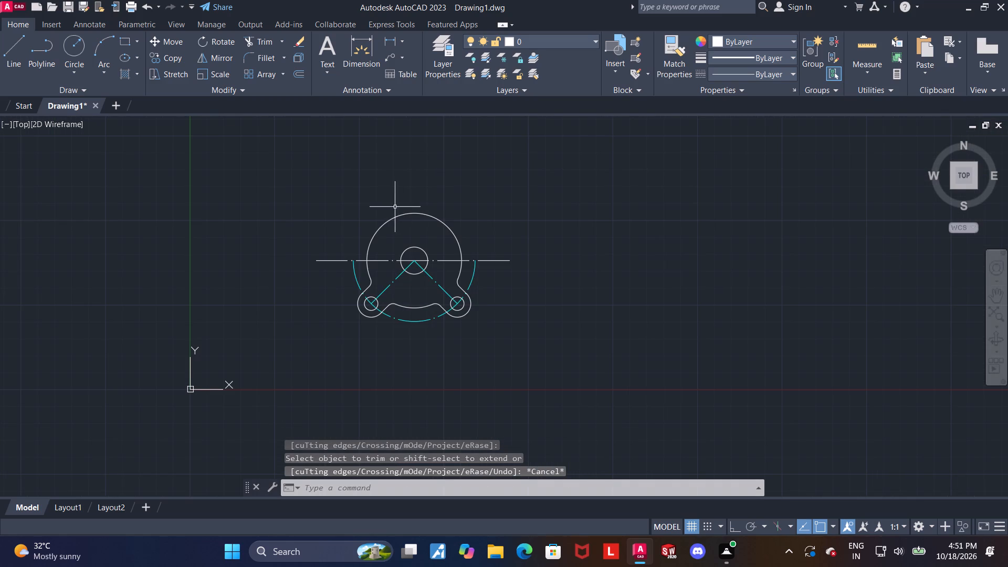
pyautogui.scroll(2, 422, 255)
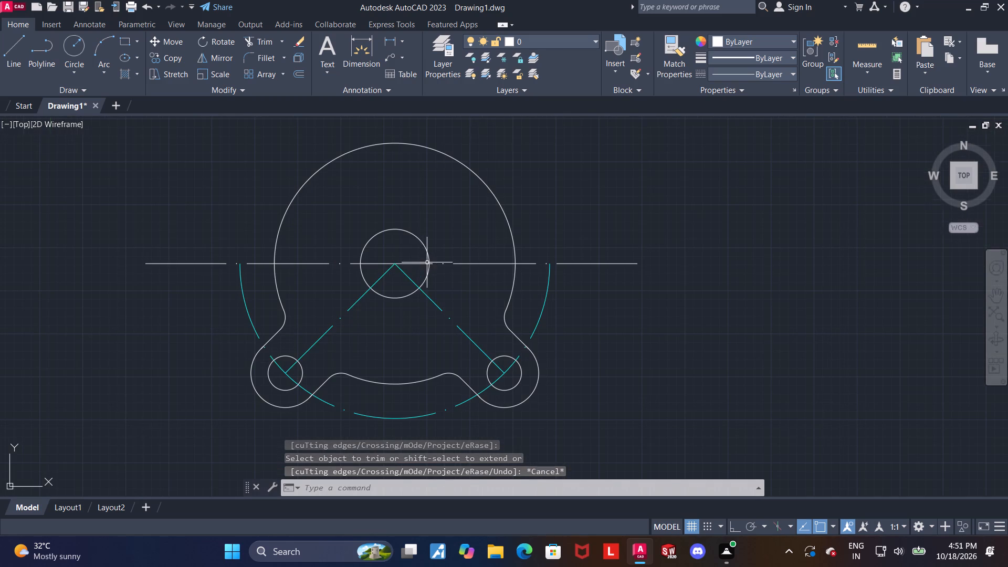
pyautogui.scroll(-1, 407, 253)
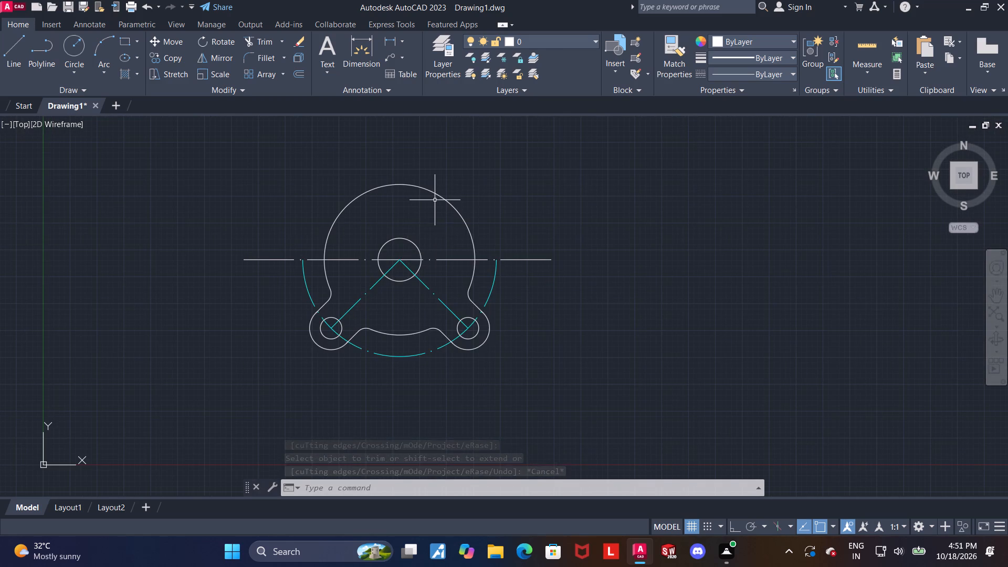
pyautogui.scroll(-1, 434, 200)
pyautogui.scroll(2, 426, 147)
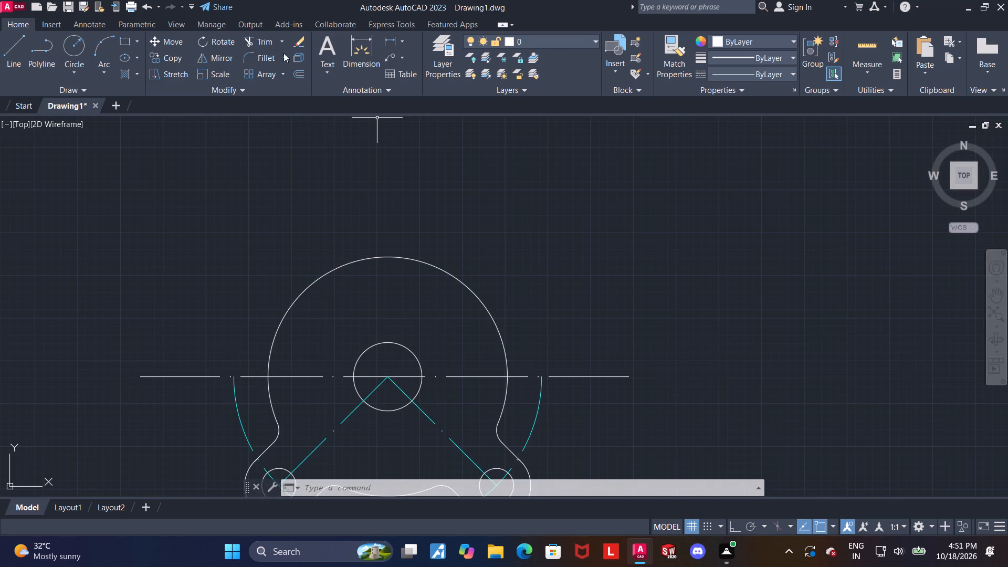
pyautogui.click(266, 37)
pyautogui.moveTo(423, 281); pyautogui.dragTo(419, 231)
pyautogui.scroll(-1, 433, 269)
pyautogui.press('Escape')
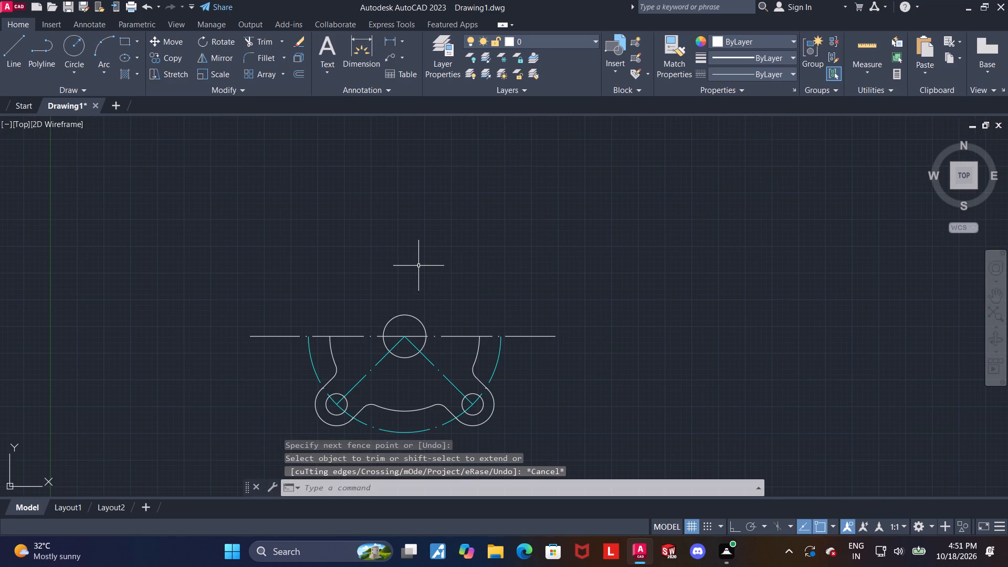
# Draw a vertical line 85 long straight up from the centre of the central circle, with Ortho on.
pyautogui.scroll(-1, 418, 266)
pyautogui.scroll(1, 466, 176)
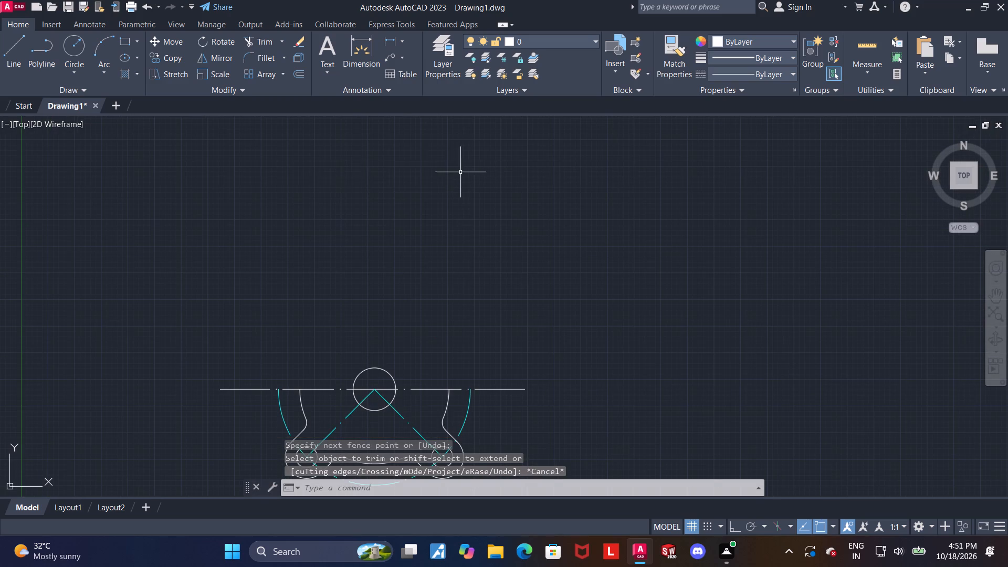
pyautogui.click(6, 47)
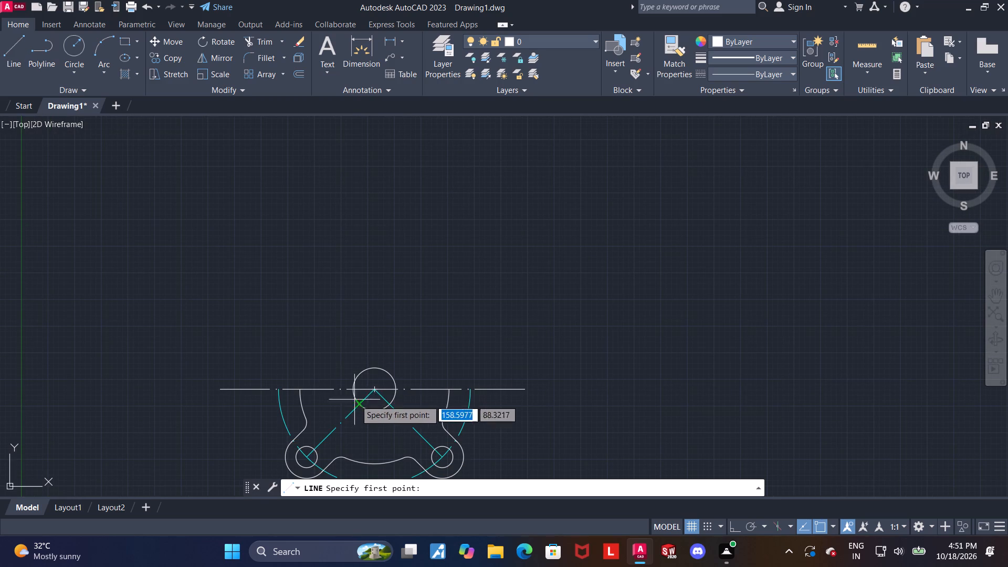
pyautogui.scroll(4, 372, 390)
pyautogui.click(378, 387)
pyautogui.scroll(-1, 378, 387)
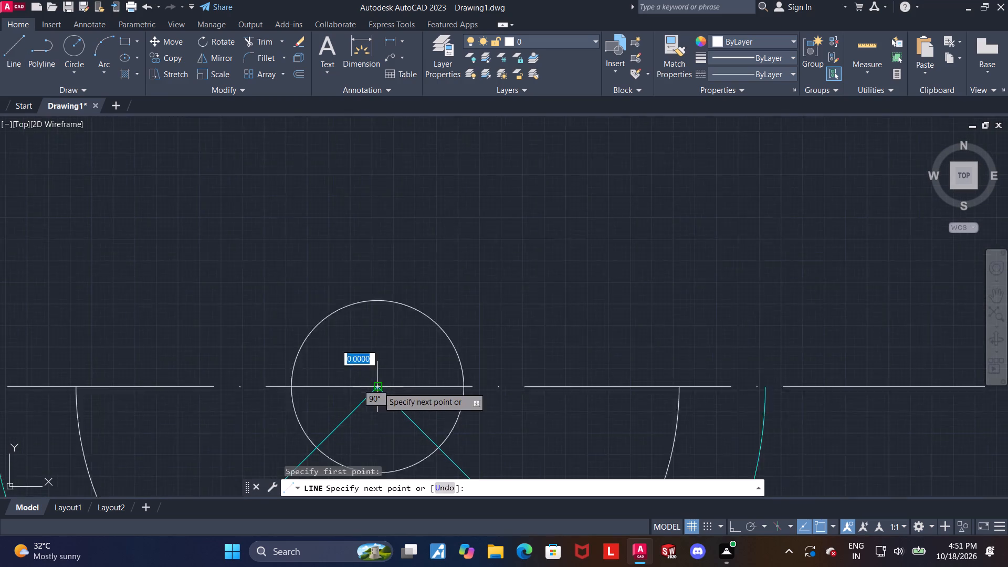
pyautogui.scroll(-1, 378, 387)
pyautogui.press('F8')
pyautogui.scroll(-2, 404, 213)
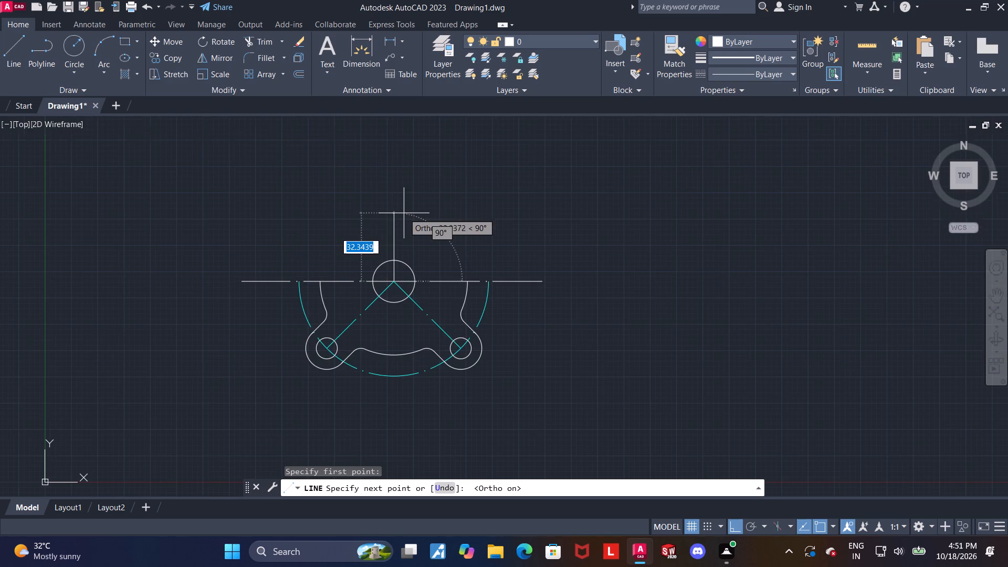
pyautogui.scroll(-2, 403, 213)
pyautogui.scroll(2, 395, 166)
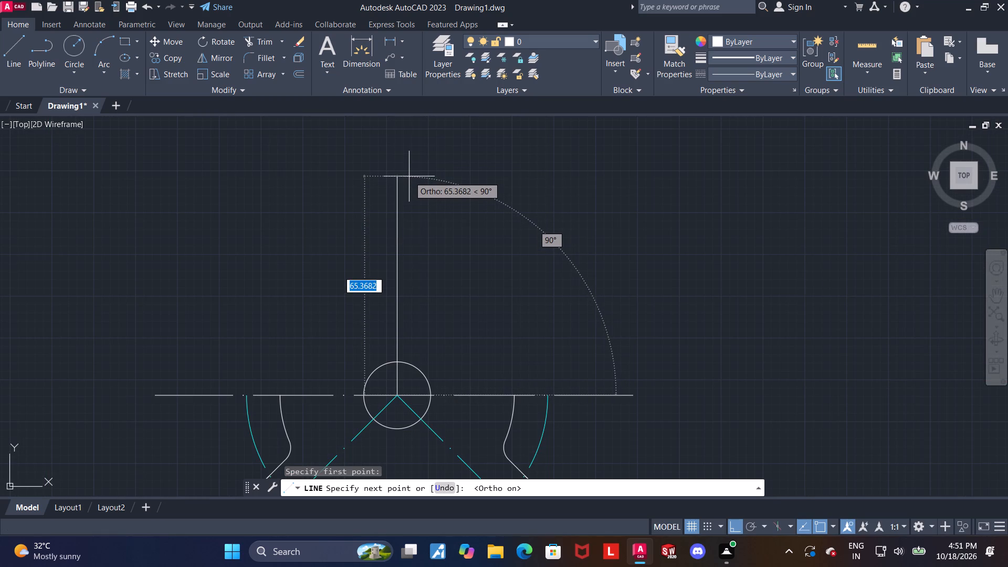
pyautogui.write('85')
pyautogui.press('Return')
pyautogui.press('Escape')
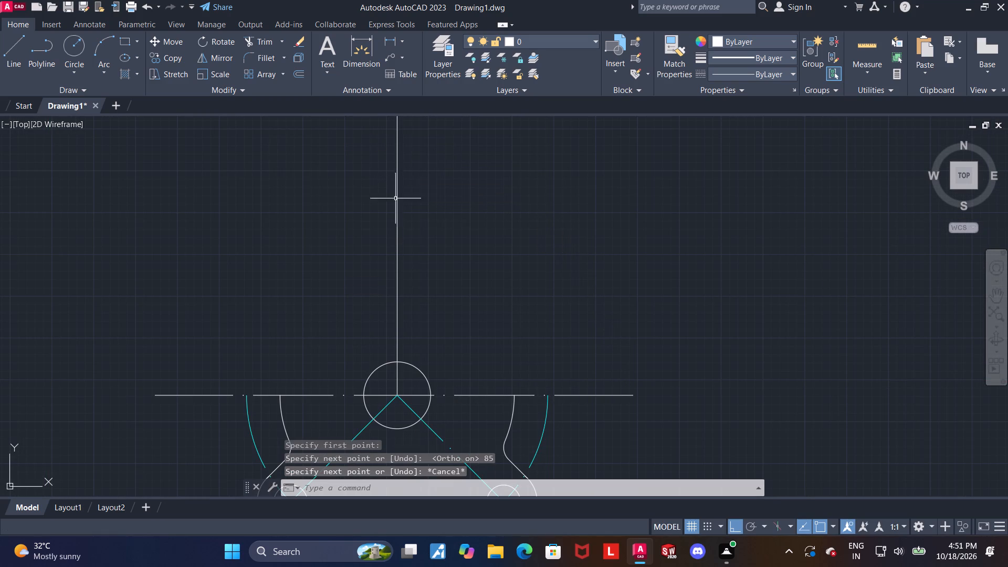
# Give the upper vertical line the dash-dot linetype and the colour cyan.
pyautogui.scroll(-1, 393, 274)
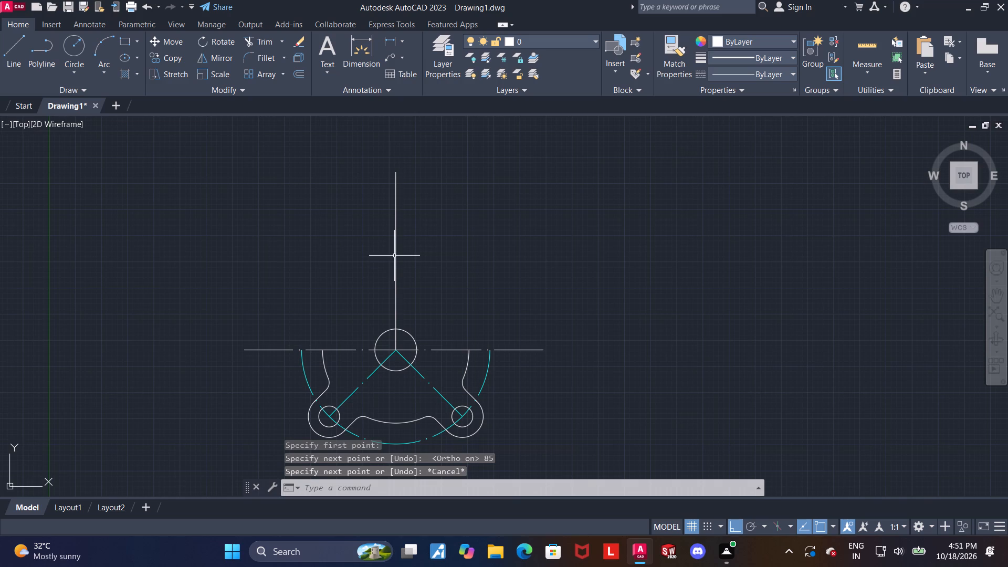
pyautogui.click(394, 256)
pyautogui.click(768, 72)
pyautogui.click(744, 117)
pyautogui.press('Escape')
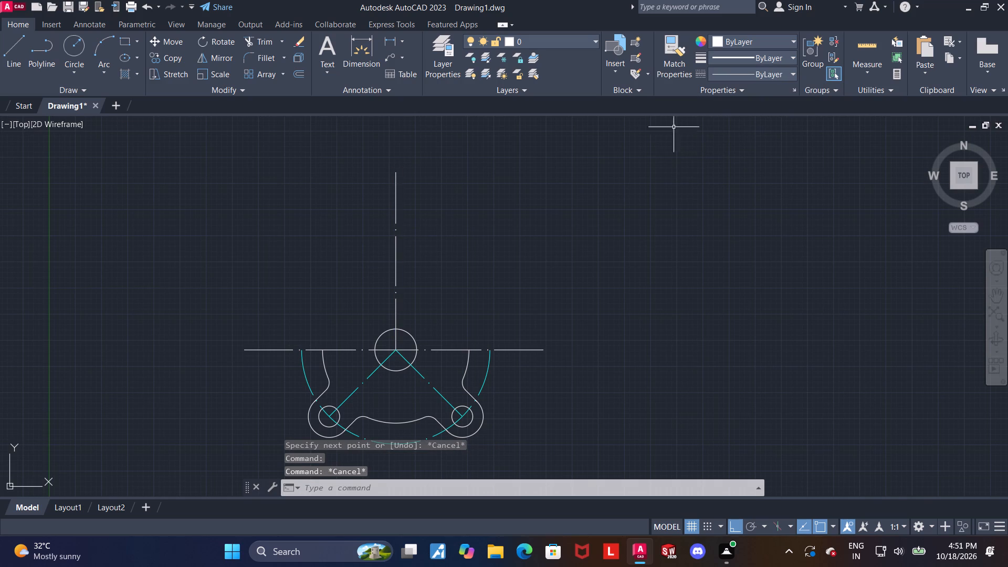
pyautogui.click(395, 215)
pyautogui.click(770, 45)
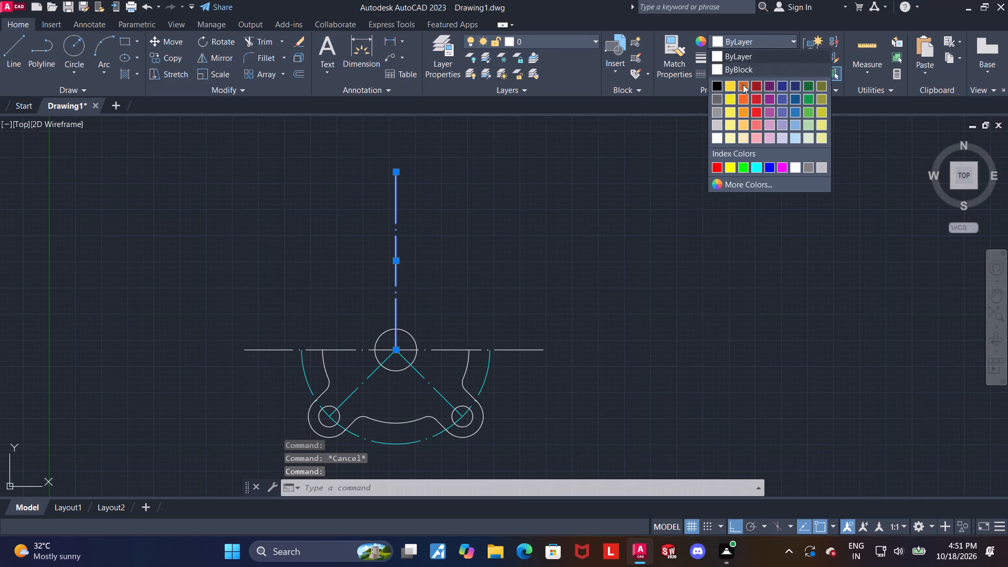
pyautogui.click(753, 169)
pyautogui.press('Escape')
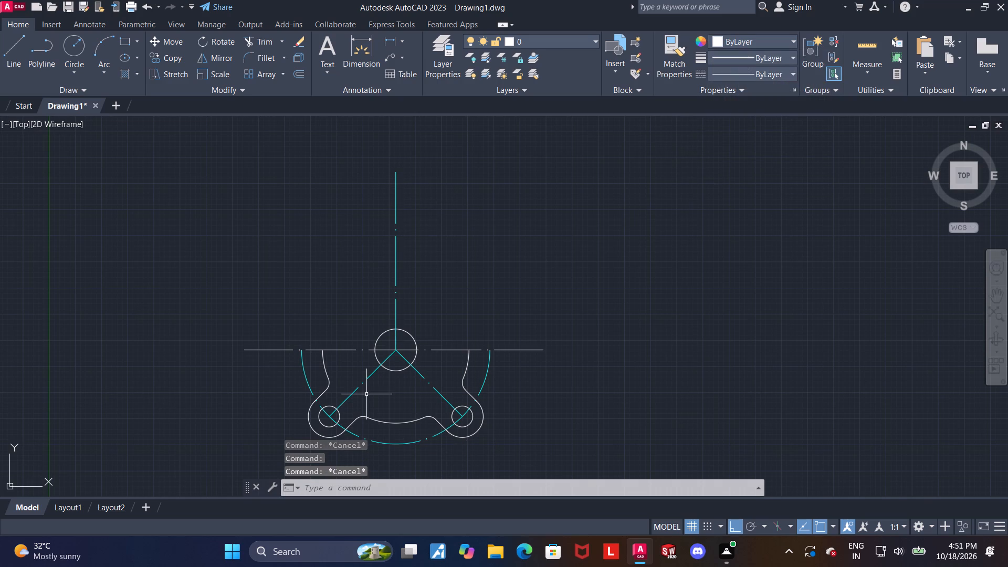
# Draw a vertical line about 40 long from the circle's centre down to just below the bottom arc.
pyautogui.scroll(-1, 369, 391)
pyautogui.scroll(1, 375, 421)
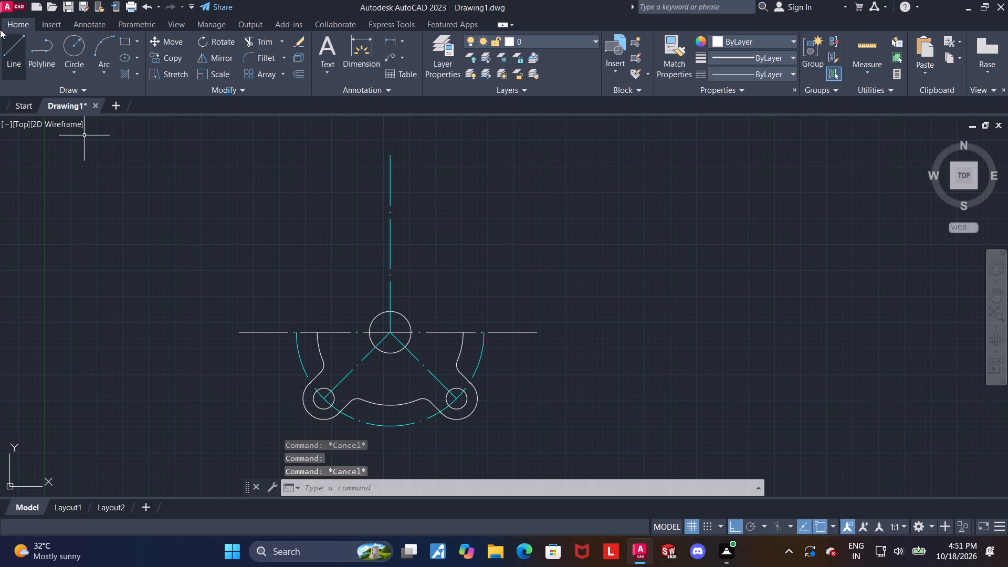
pyautogui.click(5, 47)
pyautogui.scroll(-2, 338, 359)
pyautogui.scroll(2, 358, 401)
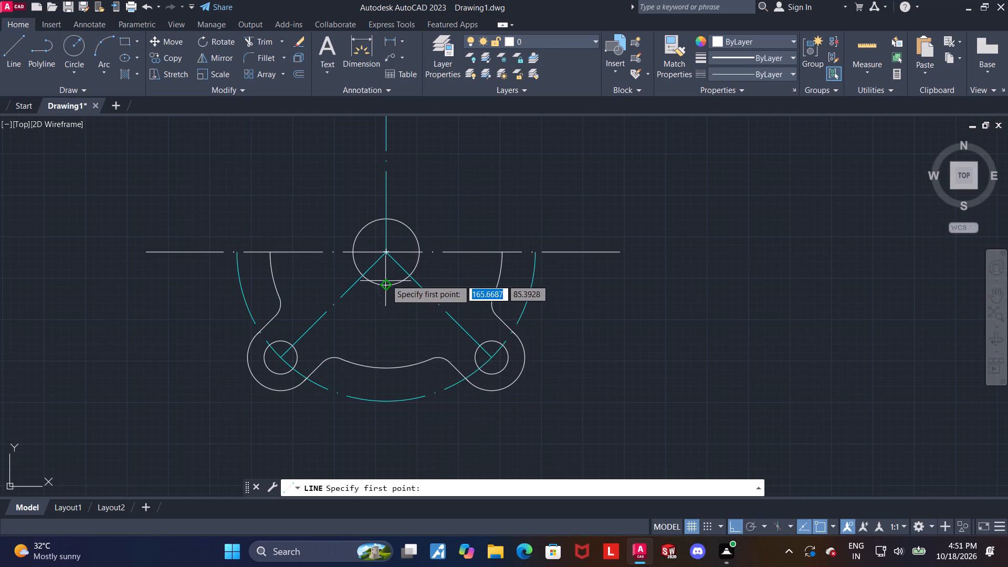
pyautogui.scroll(9, 385, 252)
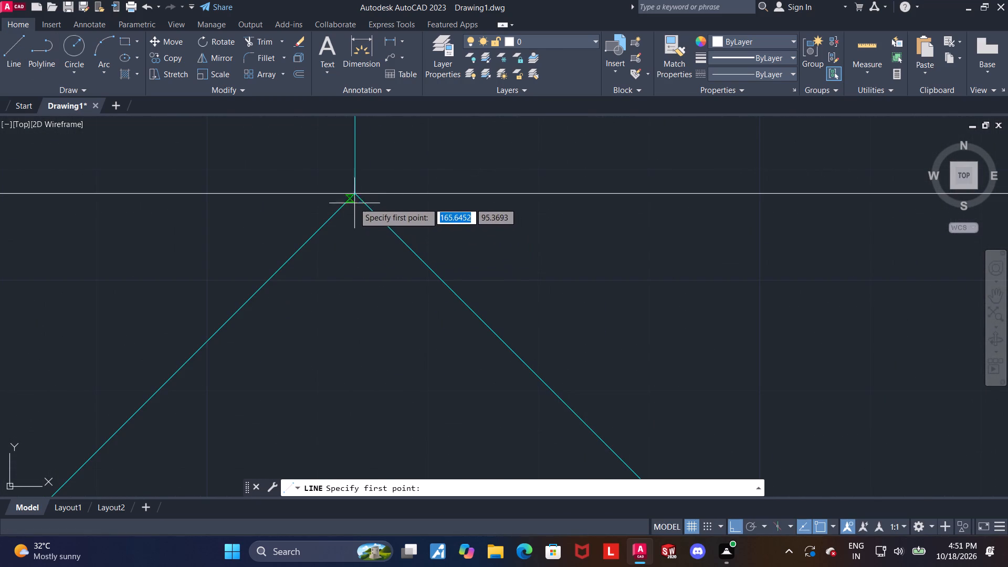
pyautogui.click(356, 190)
pyautogui.scroll(-9, 356, 200)
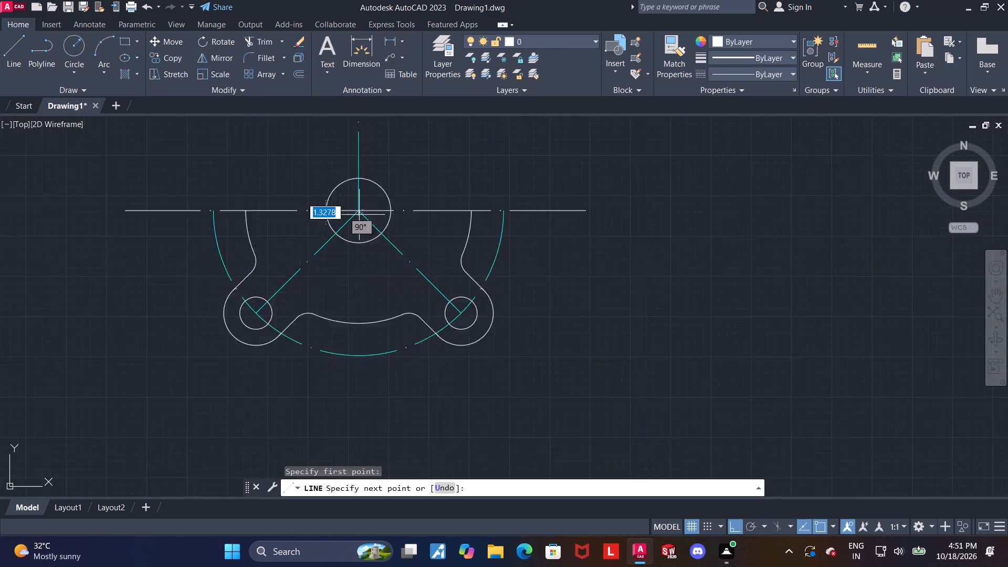
pyautogui.scroll(-1, 359, 216)
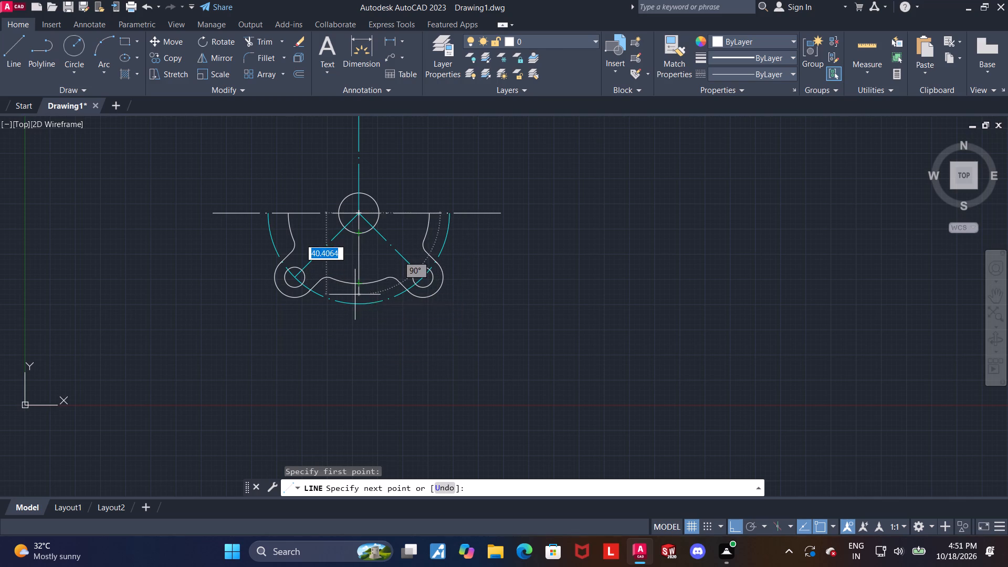
pyautogui.click(355, 295)
pyautogui.press('Escape')
# Trim away the bottom section of the cyan dash-dot arc between the two lobes.
pyautogui.scroll(2, 364, 299)
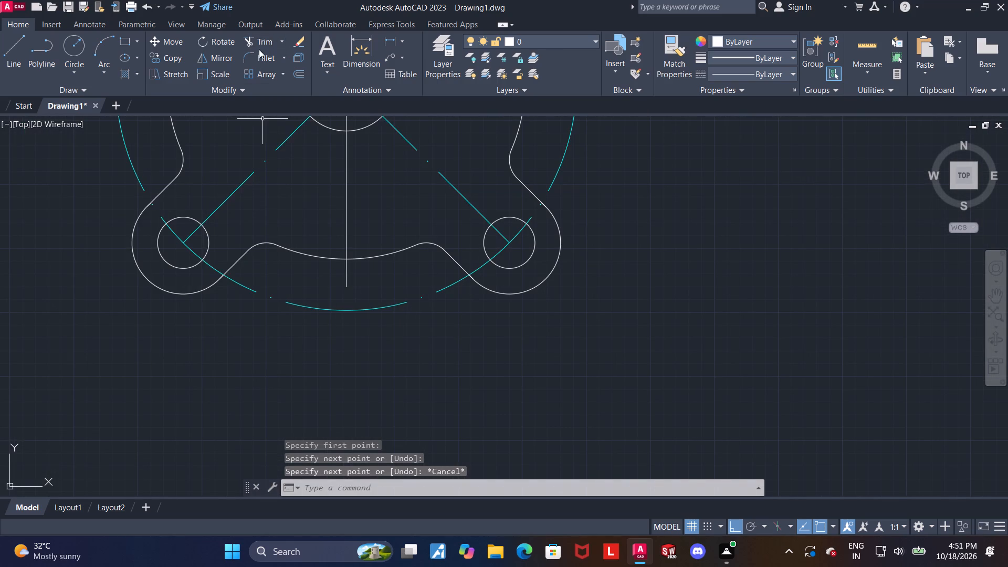
pyautogui.click(258, 43)
pyautogui.moveTo(320, 282); pyautogui.dragTo(311, 335)
pyautogui.scroll(2, 381, 305)
pyautogui.scroll(-4, 381, 305)
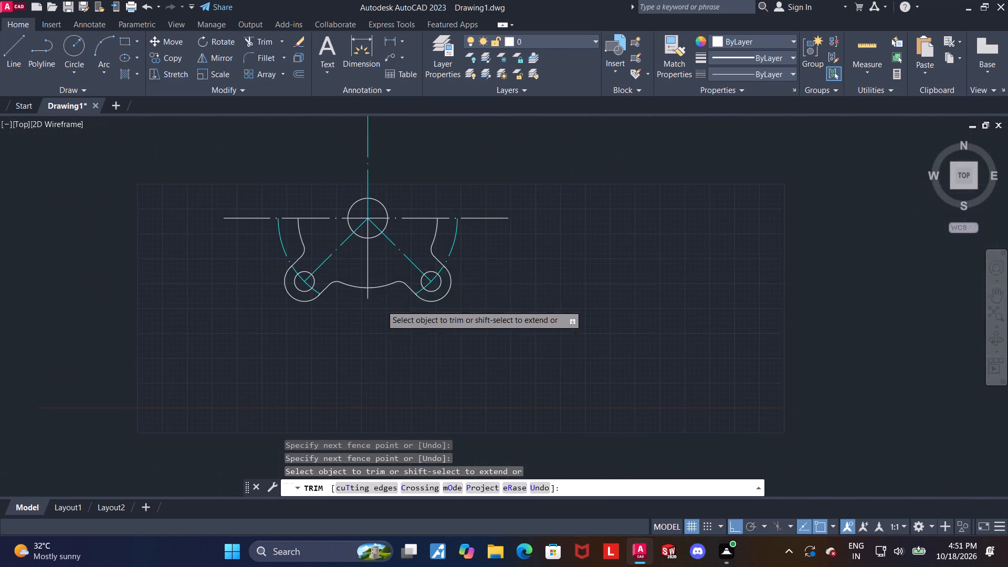
pyautogui.scroll(1, 344, 235)
pyautogui.press('Escape')
pyautogui.press('Escape')
# Give the lower vertical line the dash-dot linetype and the colour cyan.
pyautogui.scroll(2, 382, 347)
pyautogui.click(370, 306)
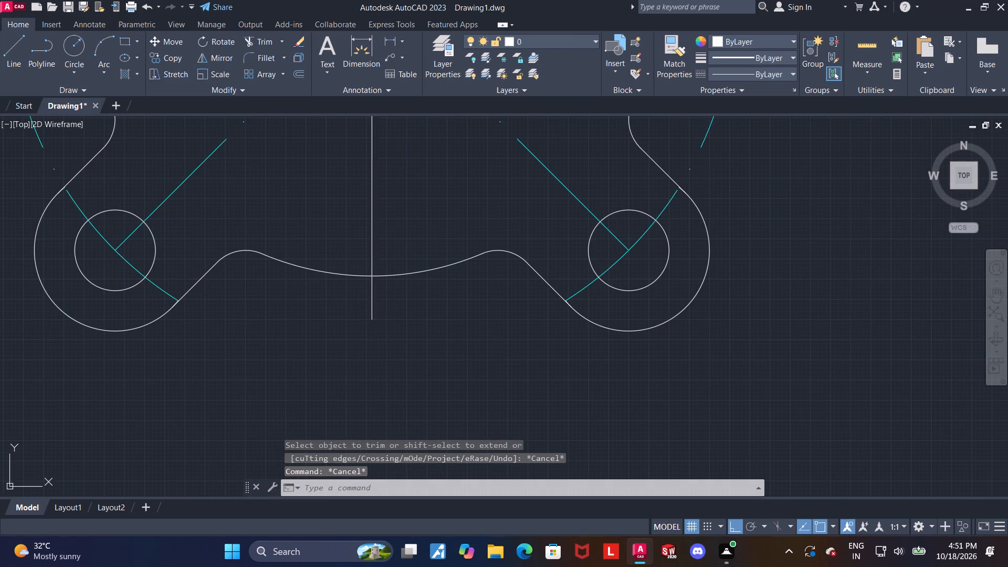
pyautogui.click(750, 65)
pyautogui.click(750, 72)
pyautogui.click(753, 119)
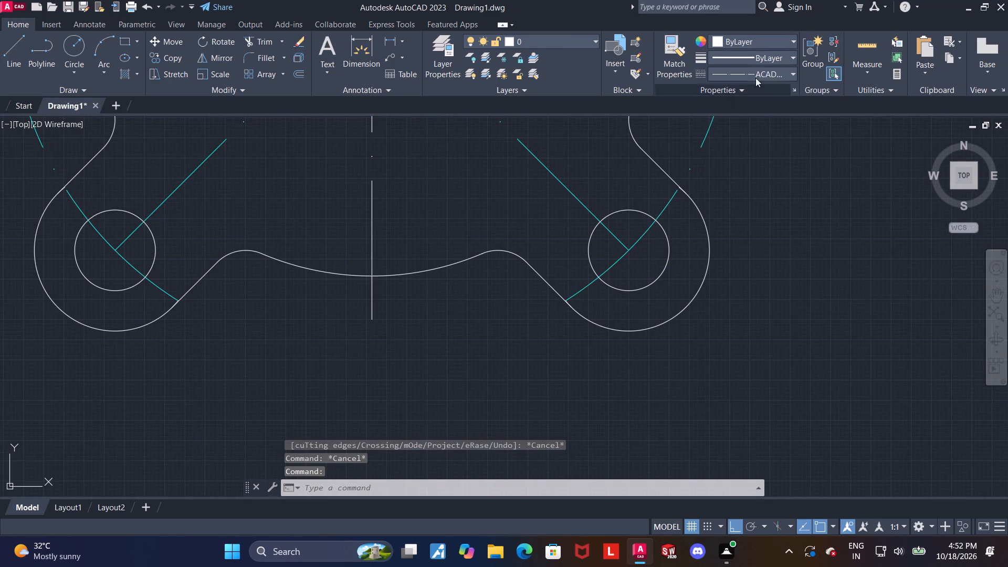
pyautogui.click(755, 38)
pyautogui.click(754, 165)
pyautogui.press('Escape')
# Join the upper and lower cyan vertical centrelines into a single line.
pyautogui.scroll(-3, 750, 184)
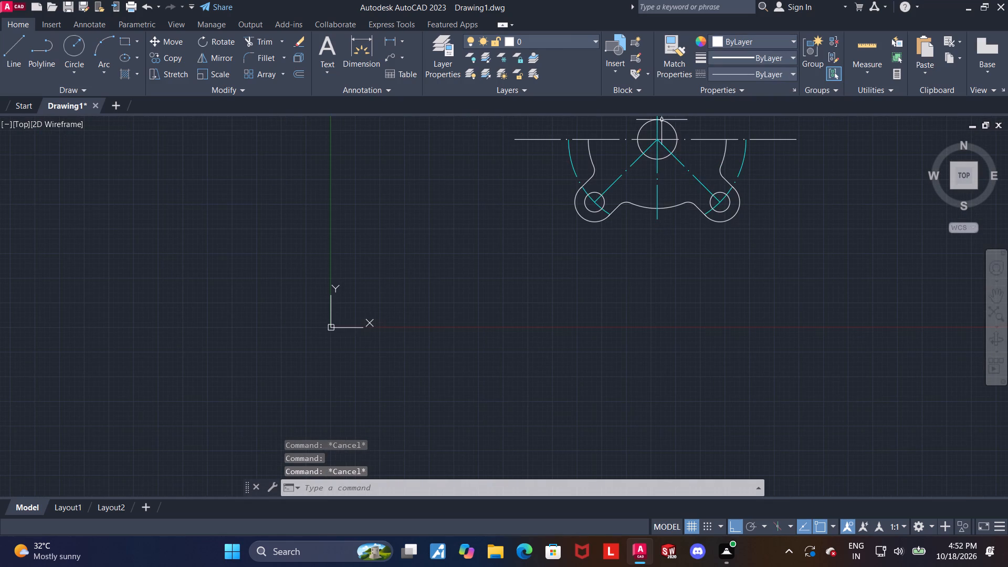
pyautogui.scroll(-3, 687, 161)
pyautogui.scroll(3, 691, 132)
pyautogui.scroll(2, 661, 230)
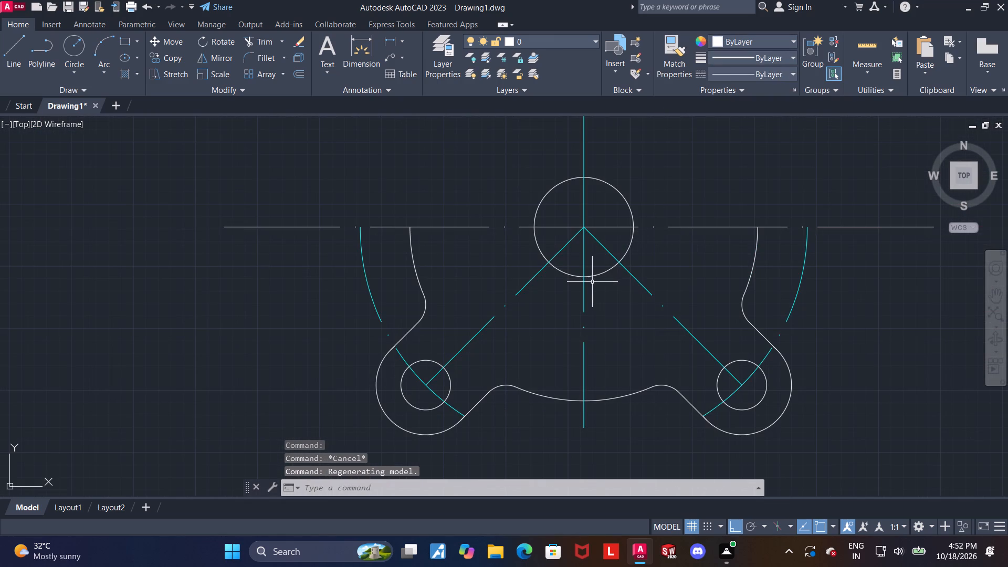
pyautogui.click(584, 280)
pyautogui.click(583, 195)
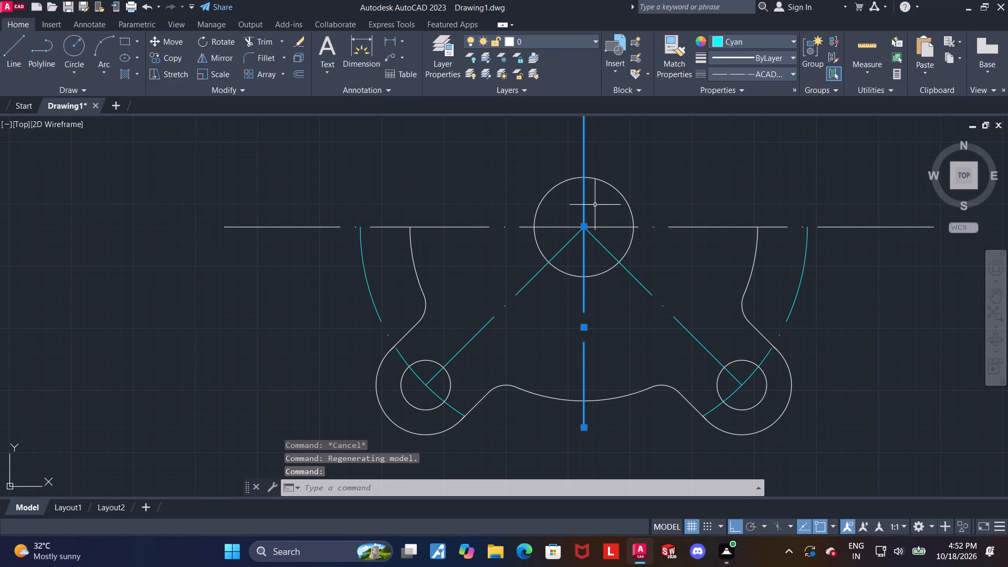
pyautogui.press('j')
pyautogui.press('Return')
pyautogui.press('Escape')
# Trim away the cyan dash-dot arc segments between the horizontal centreline and the outer edge of each lower lobe.
pyautogui.scroll(-2, 578, 273)
pyautogui.scroll(1, 648, 226)
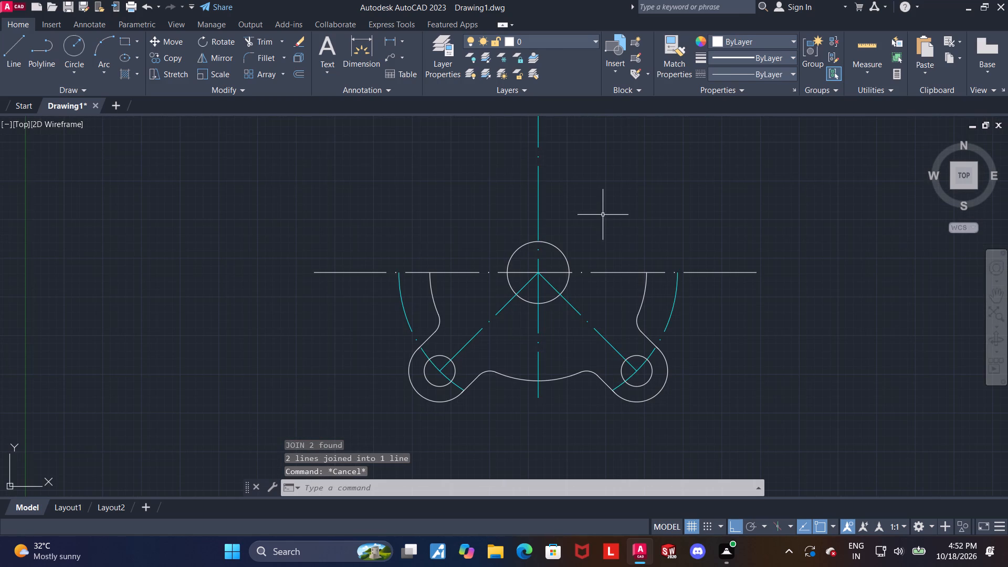
pyautogui.scroll(1, 627, 258)
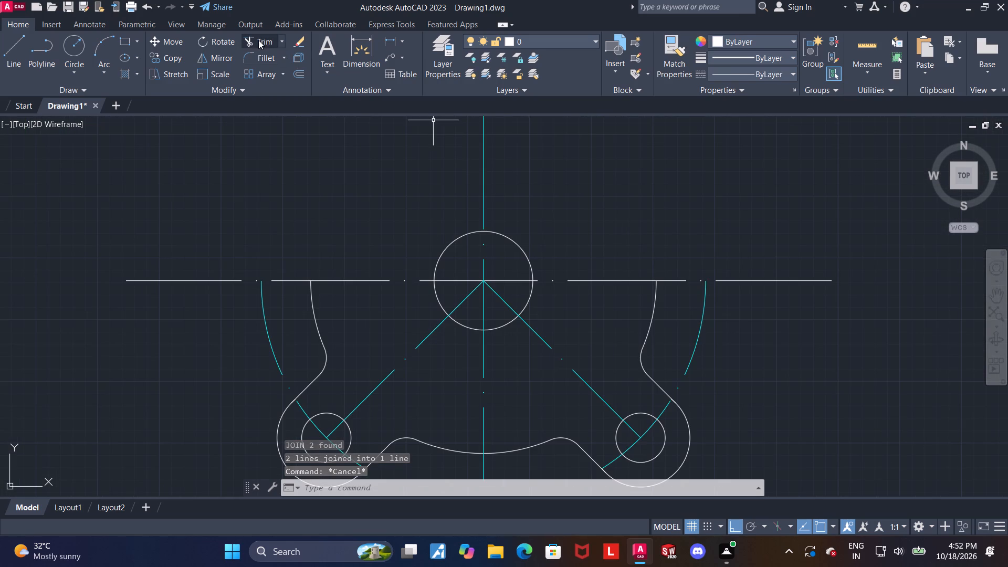
pyautogui.click(258, 40)
pyautogui.moveTo(267, 313); pyautogui.dragTo(215, 323)
pyautogui.moveTo(696, 365); pyautogui.dragTo(715, 365)
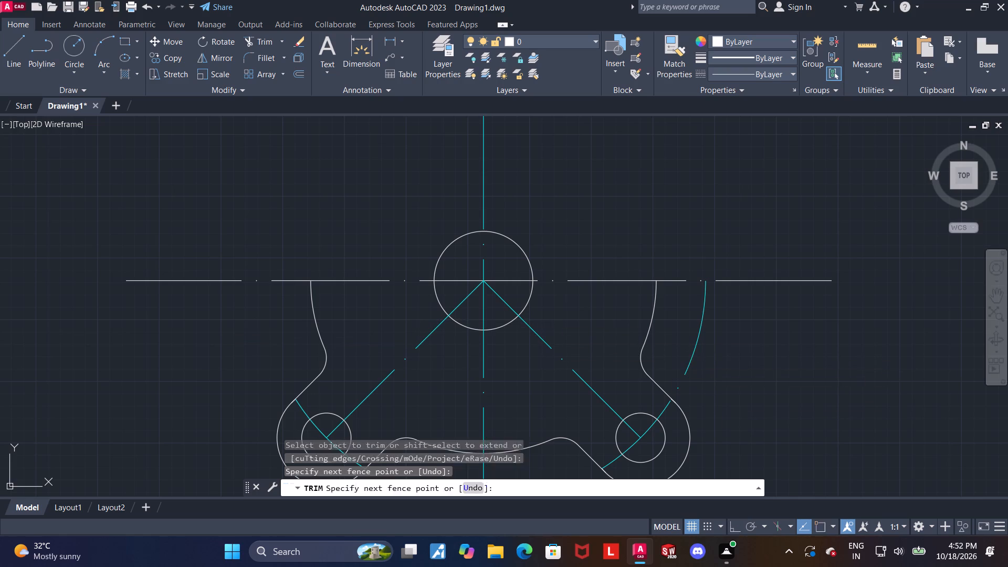
pyautogui.press('Escape')
pyautogui.click(252, 44)
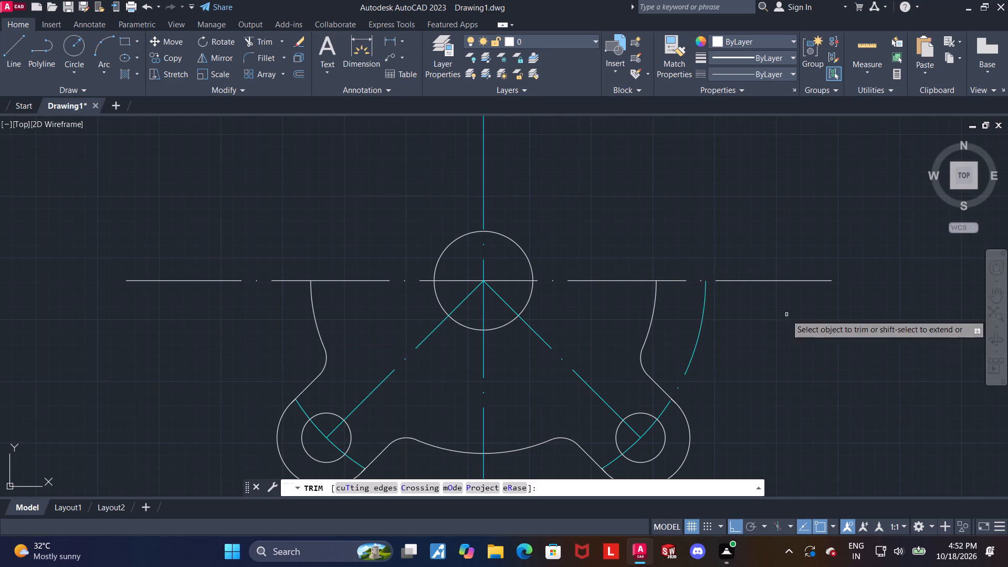
pyautogui.moveTo(740, 329); pyautogui.dragTo(689, 306)
pyautogui.scroll(-3, 710, 323)
pyautogui.press('Escape')
# Draw a vertical line 85 long upward from the centre of the central circle.
pyautogui.scroll(1, 716, 313)
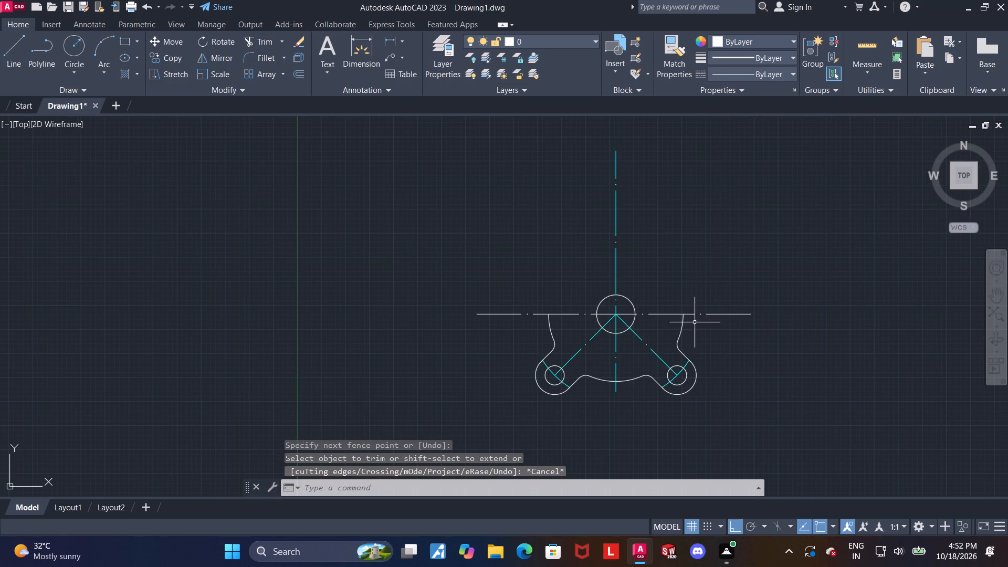
pyautogui.scroll(1, 670, 385)
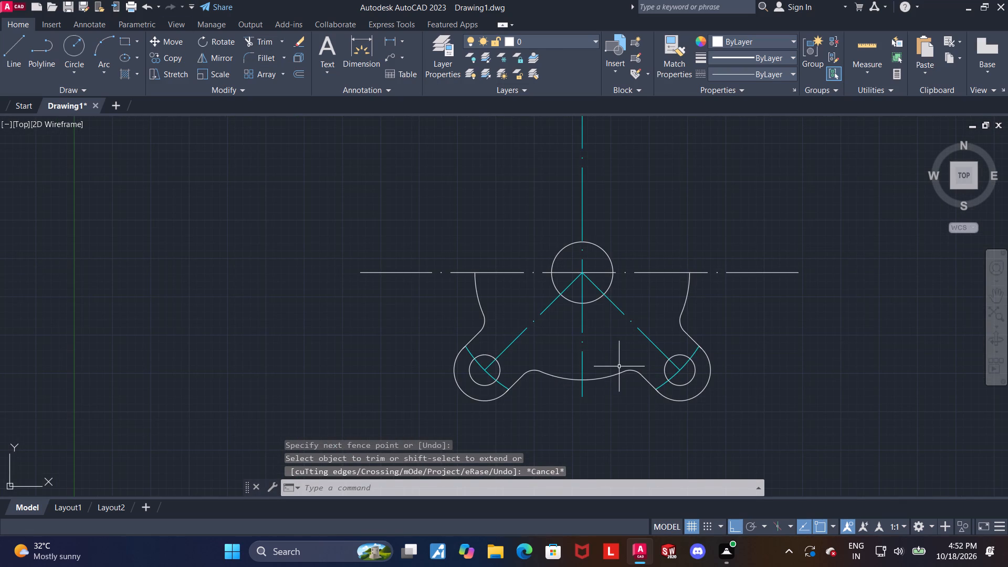
pyautogui.scroll(-1, 616, 365)
pyautogui.scroll(1, 634, 355)
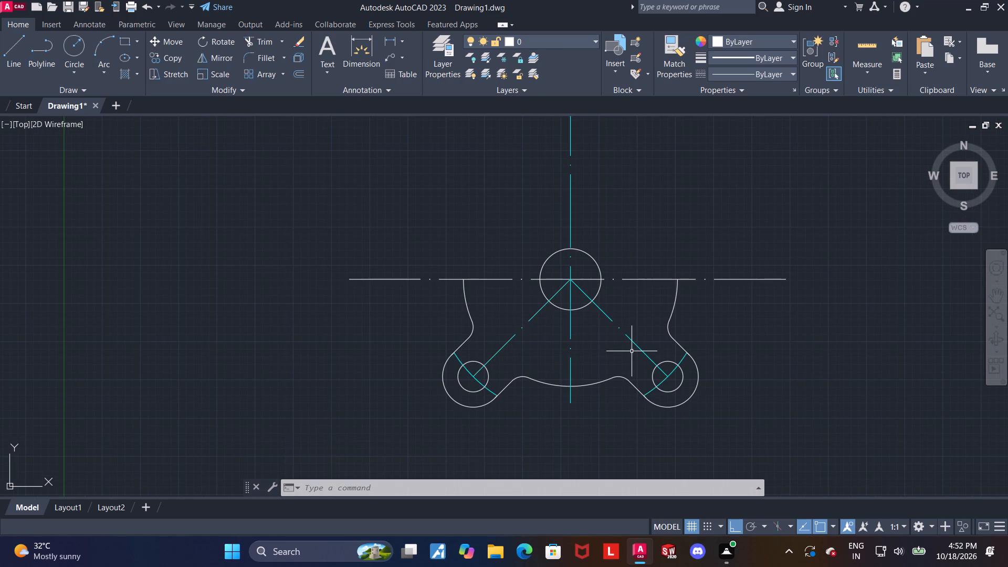
pyautogui.scroll(-1, 632, 316)
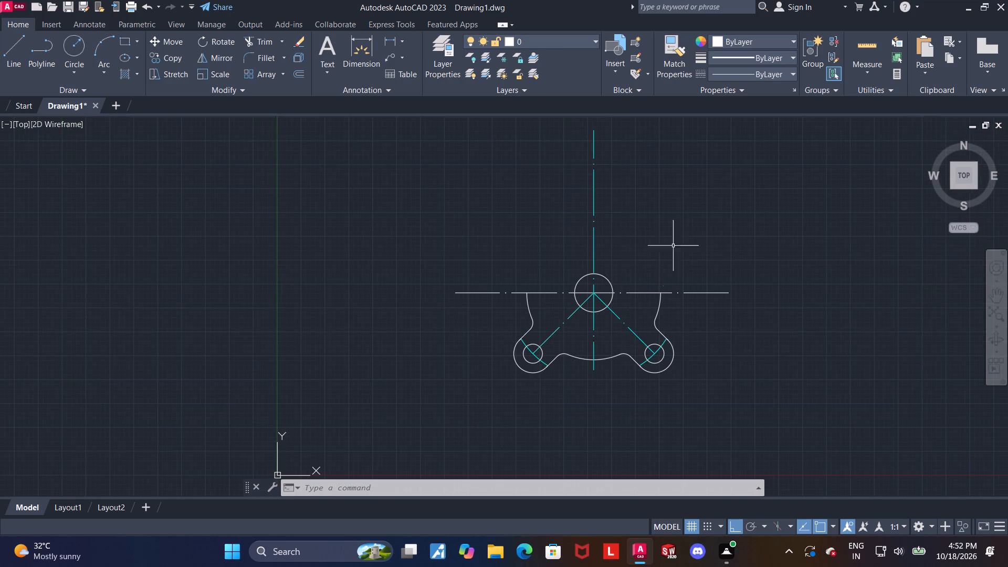
pyautogui.moveTo(682, 232); pyautogui.dragTo(666, 269, button='middle')
pyautogui.scroll(1, 651, 216)
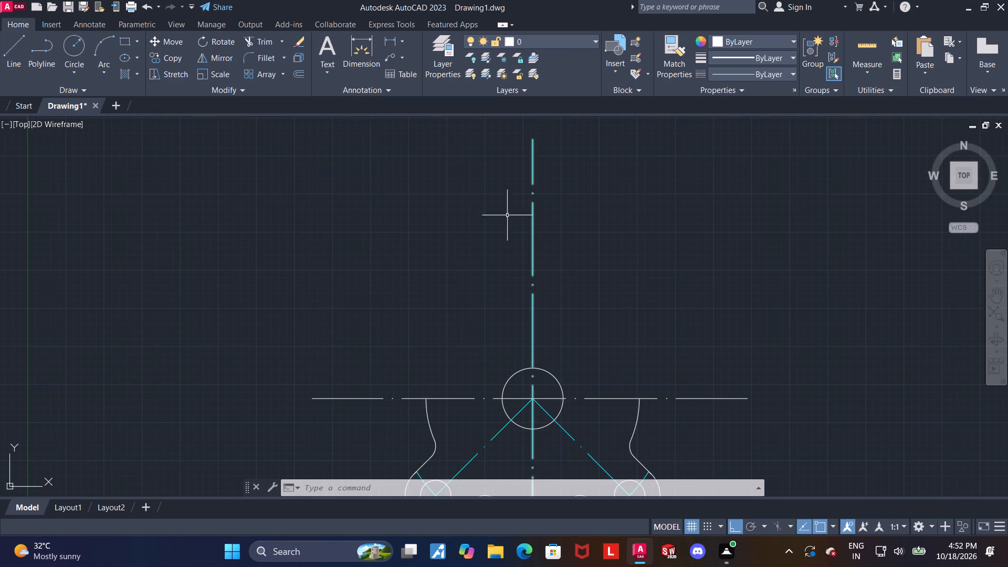
pyautogui.click(20, 49)
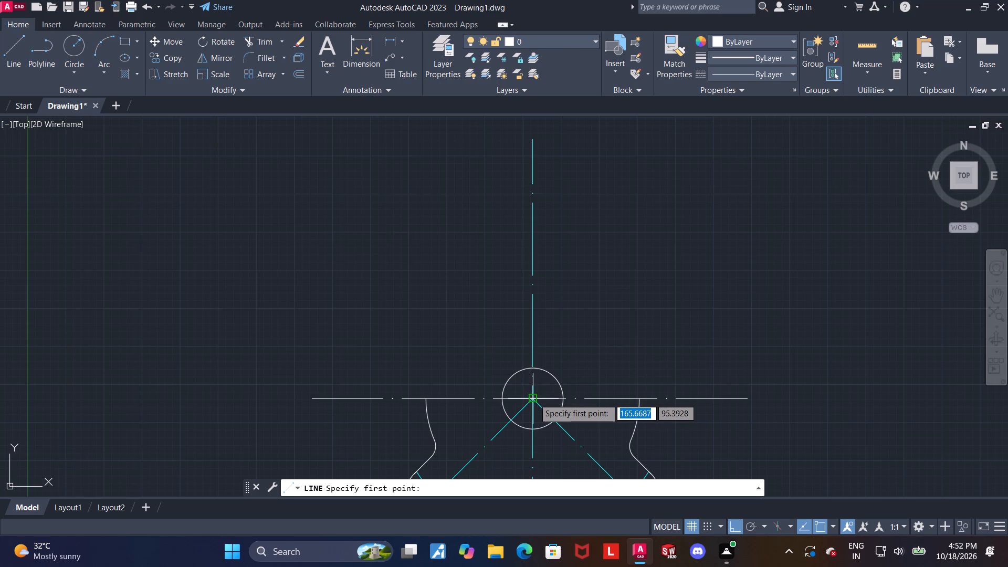
pyautogui.scroll(2, 532, 398)
pyautogui.click(530, 400)
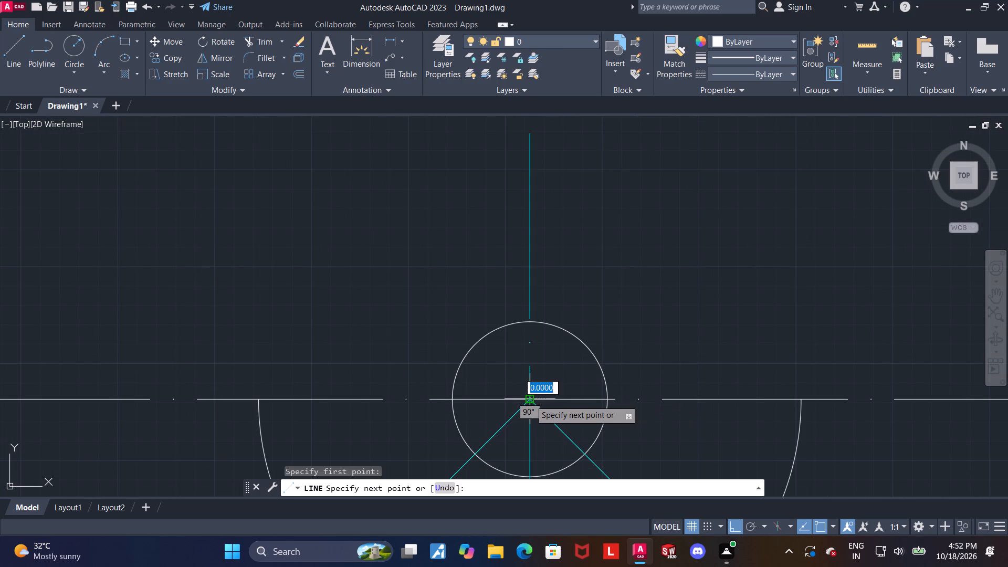
pyautogui.scroll(-1, 530, 400)
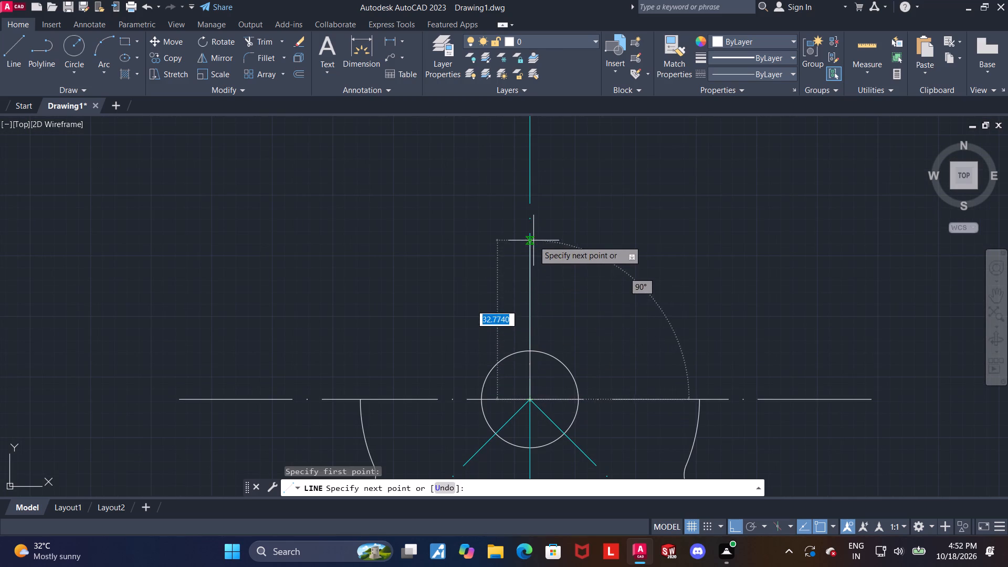
pyautogui.scroll(-2, 532, 241)
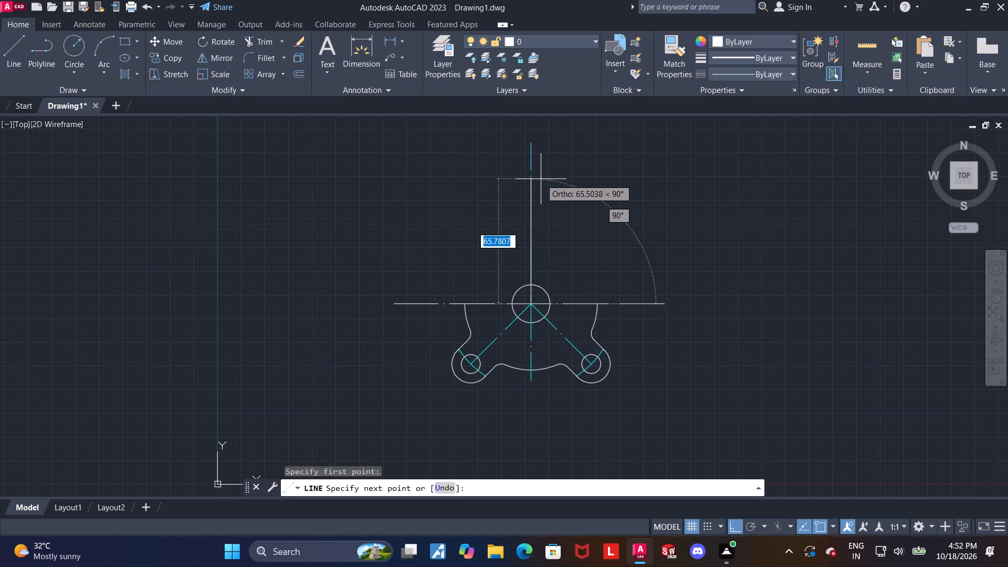
pyautogui.write('85')
pyautogui.press('Return')
pyautogui.press('Escape')
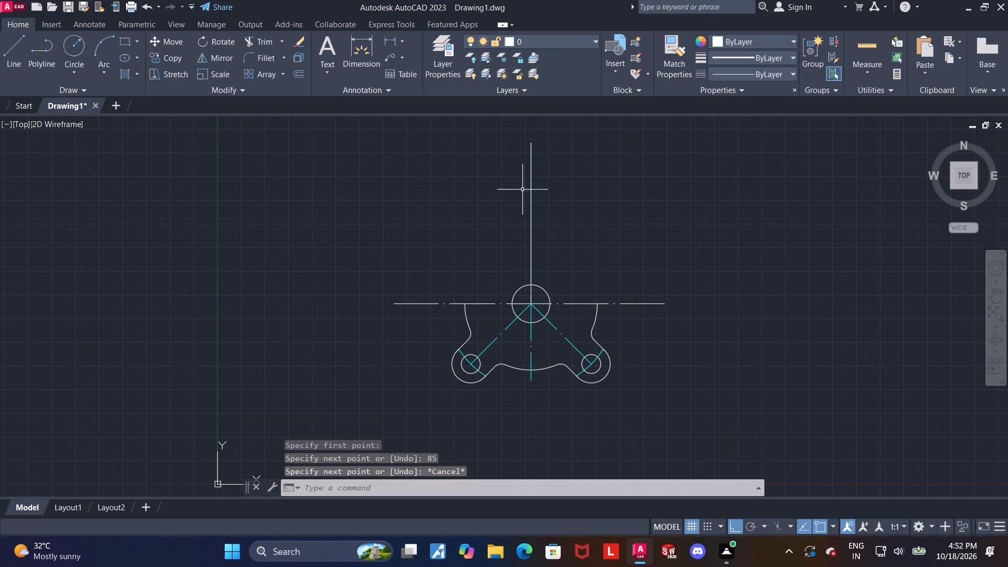
# Offset the new 85-long vertical line by 35 to both its right and left sides.
pyautogui.click(531, 198)
pyautogui.write('offset')
pyautogui.press('Return')
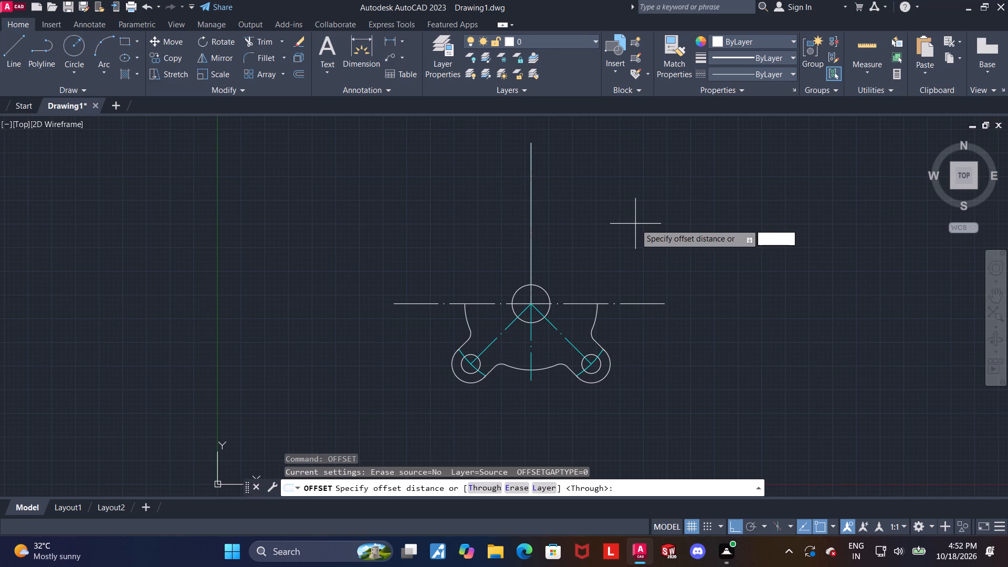
pyautogui.press('Return')
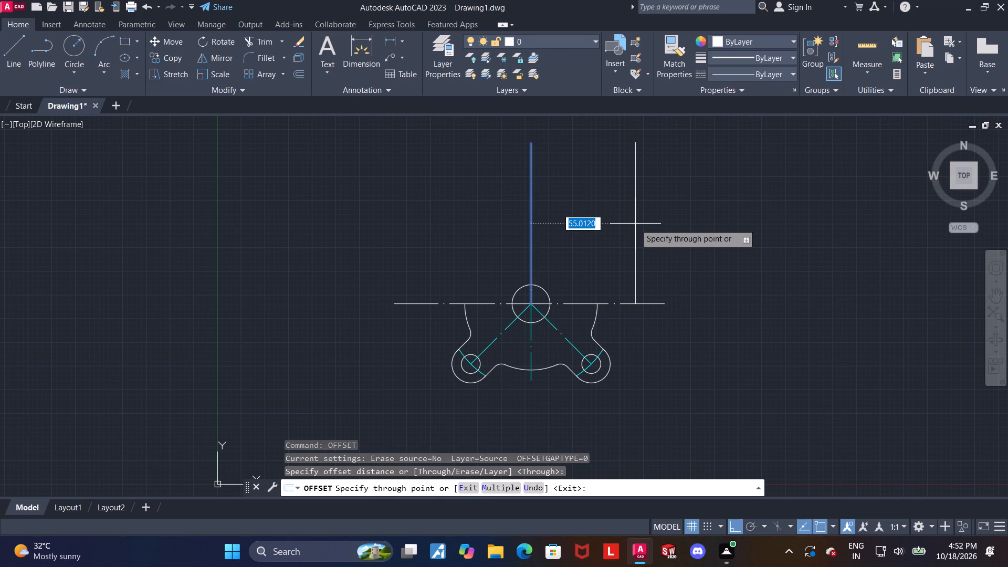
pyautogui.write('35')
pyautogui.press('Return')
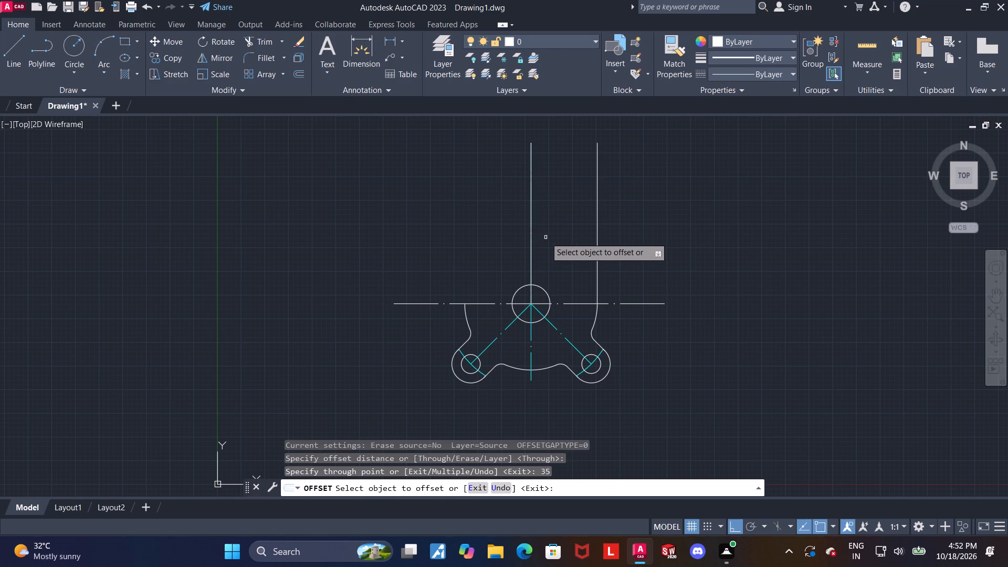
pyautogui.click(531, 234)
pyautogui.write('35')
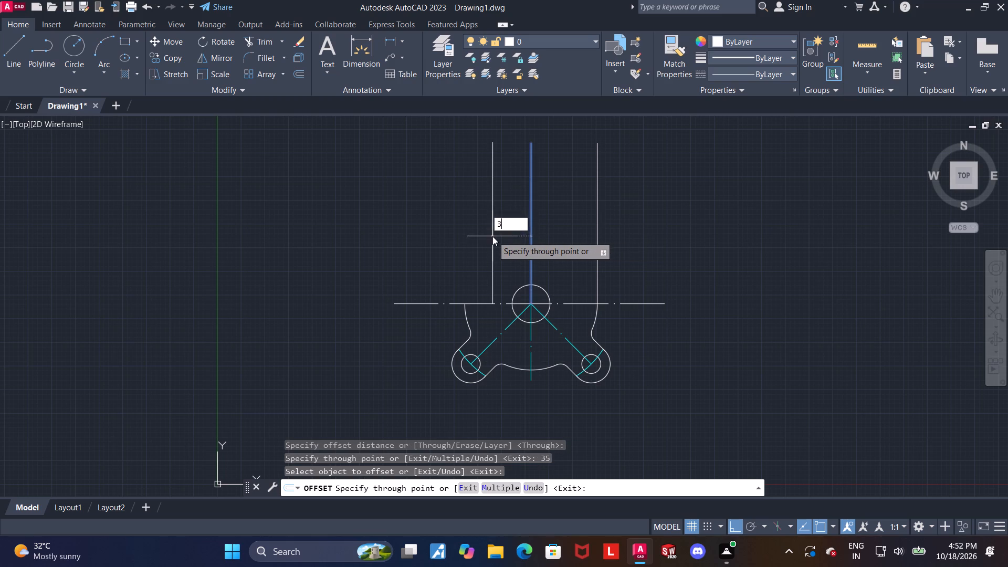
pyautogui.press('Return')
pyautogui.press('Escape')
pyautogui.press('Escape')
# Delete the white source line lying over the vertical centreline between the two offset lines.
pyautogui.click(530, 240)
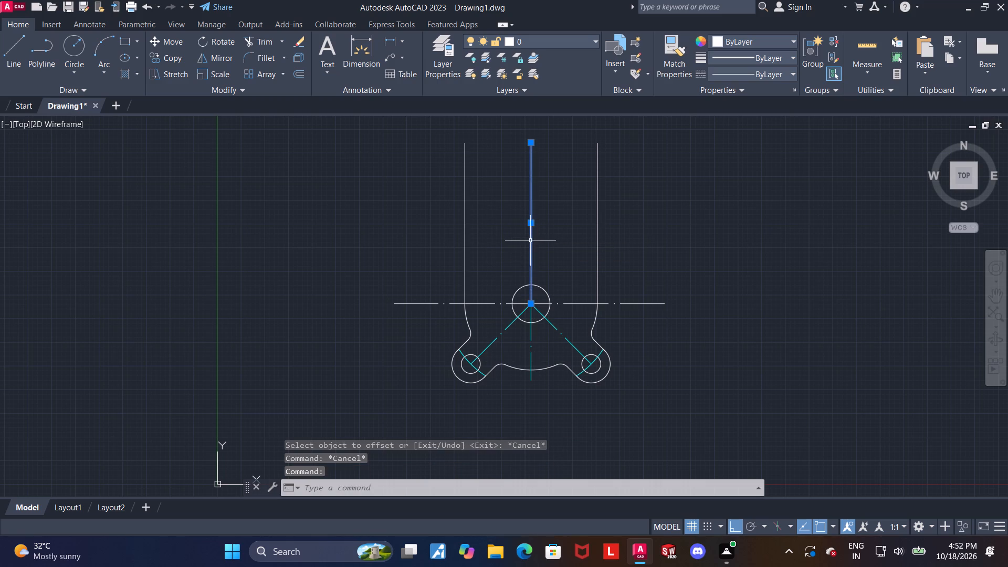
pyautogui.press('Delete')
# Draw a circle of diameter 20 centred on the upper end of the cyan vertical centreline.
pyautogui.scroll(-1, 587, 244)
pyautogui.scroll(1, 603, 161)
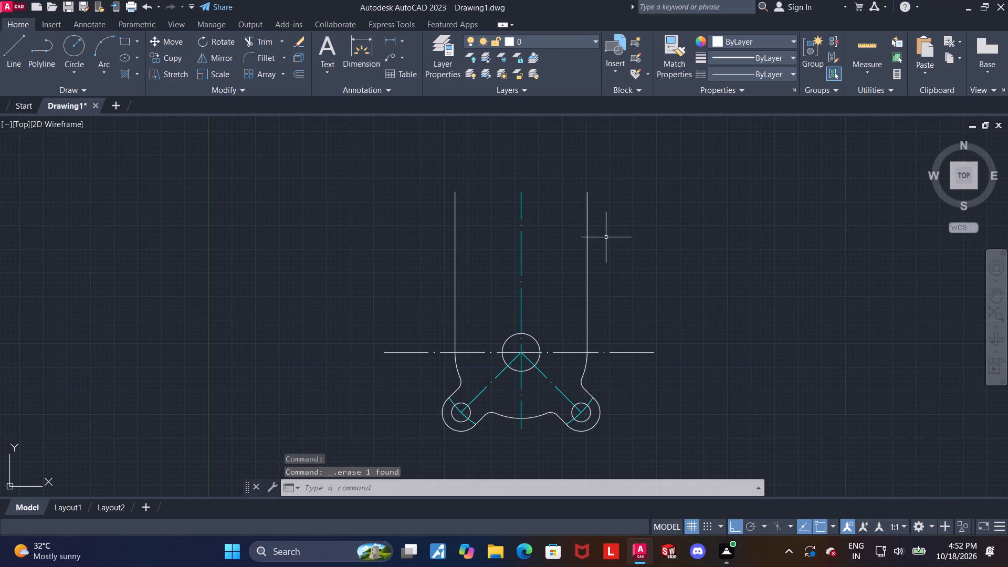
pyautogui.click(74, 45)
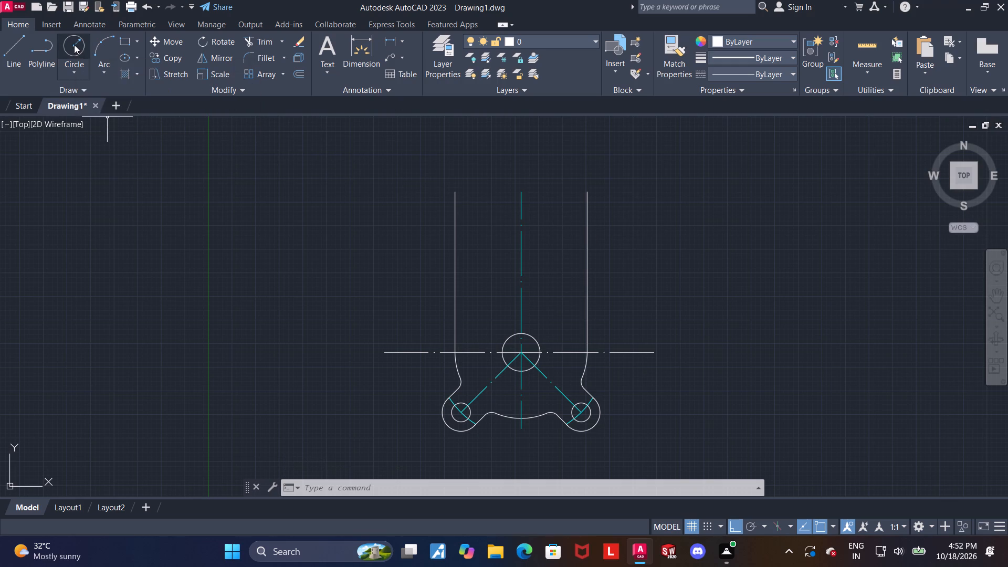
pyautogui.scroll(3, 520, 191)
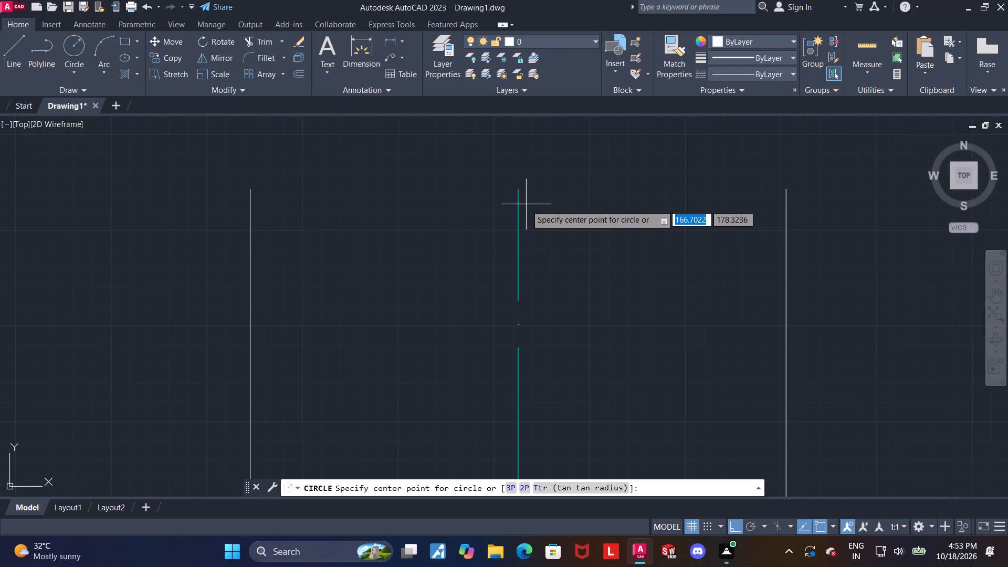
pyautogui.click(519, 188)
pyautogui.scroll(-1, 527, 200)
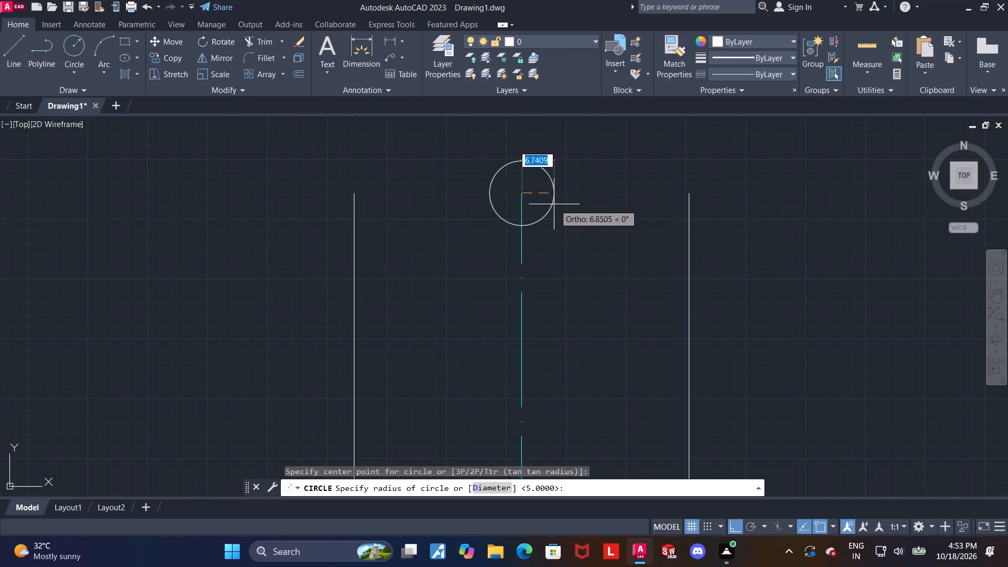
pyautogui.press('d')
pyautogui.press('Return')
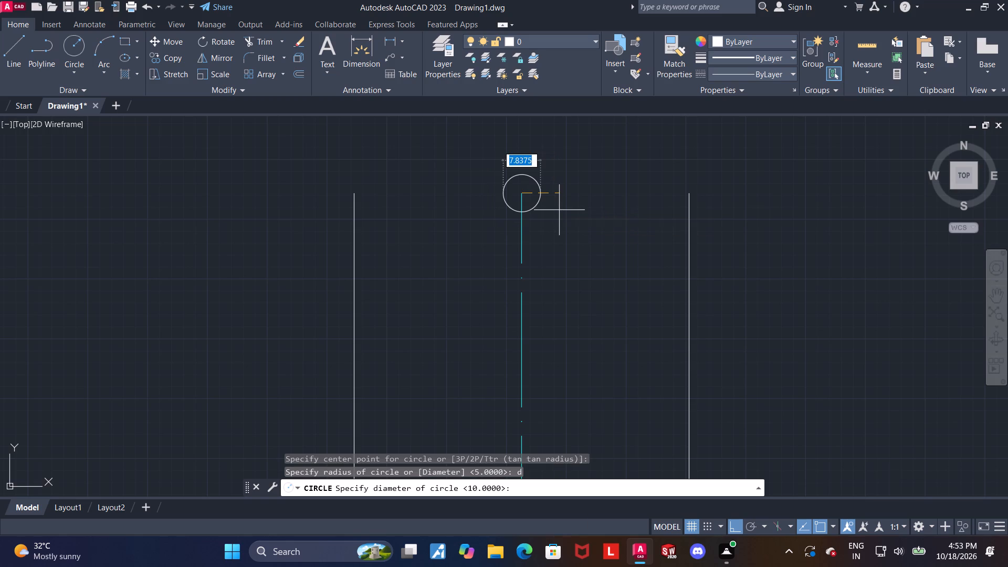
pyautogui.write('20')
pyautogui.press('Return')
pyautogui.press('Escape')
# Draw a concentric circle of radius 20 around the upper circle's centre.
pyautogui.scroll(-2, 575, 204)
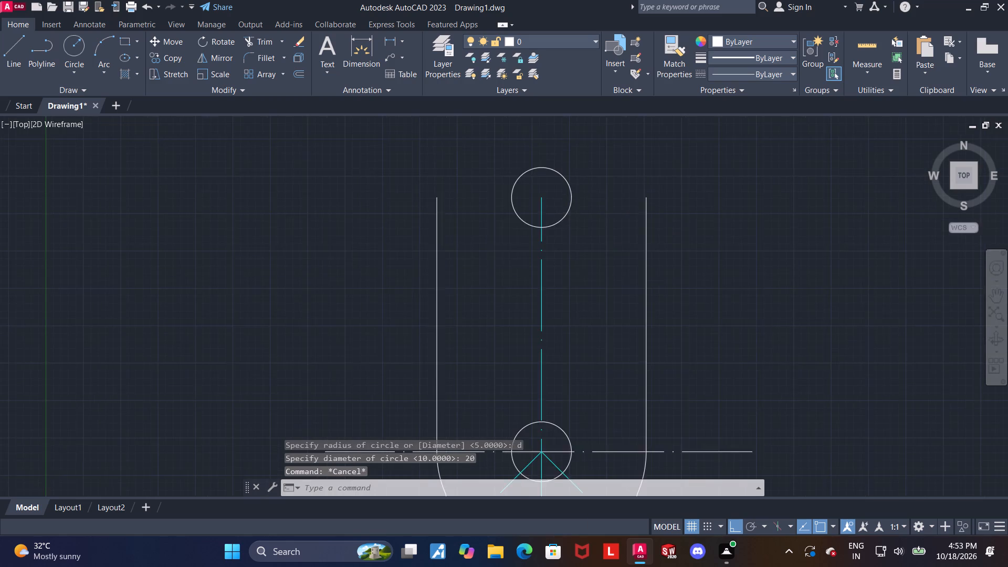
pyautogui.scroll(2, 587, 168)
pyautogui.click(67, 47)
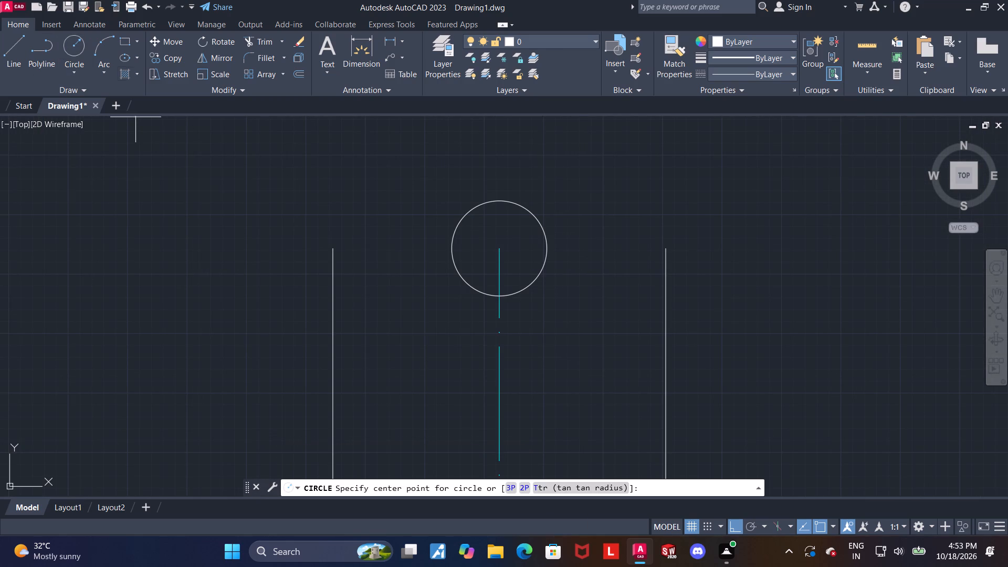
pyautogui.click(498, 248)
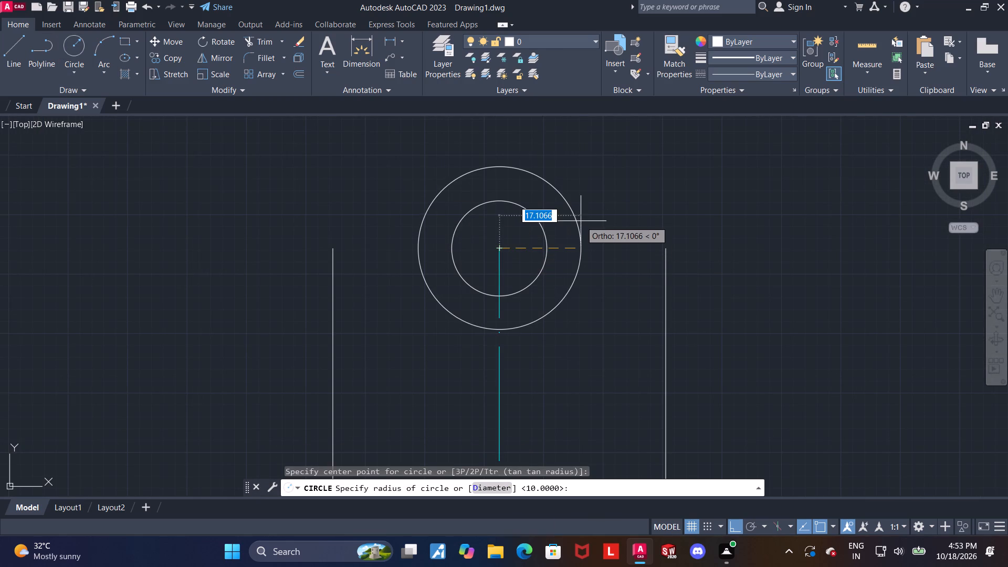
pyautogui.write('20')
pyautogui.press('Return')
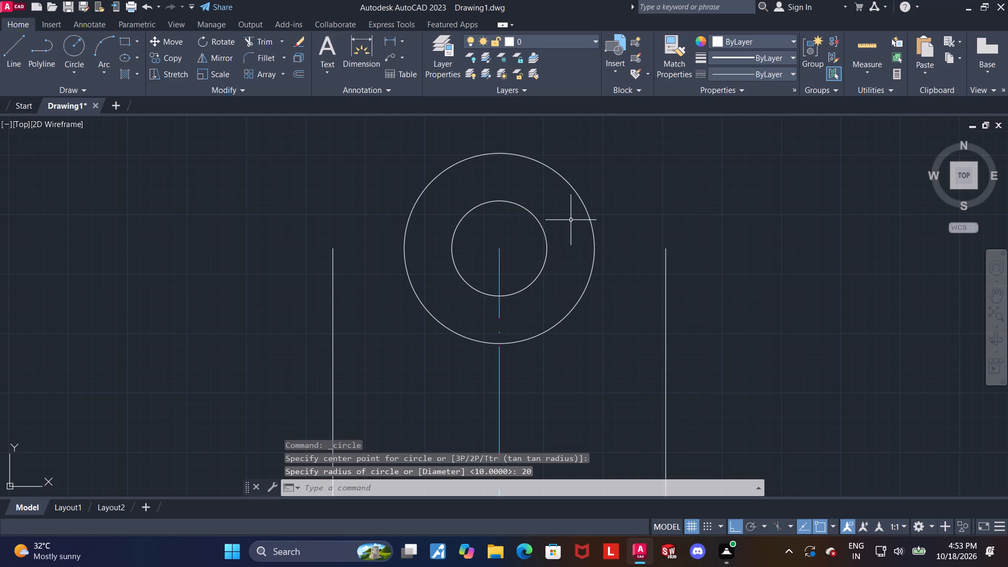
pyautogui.press('Escape')
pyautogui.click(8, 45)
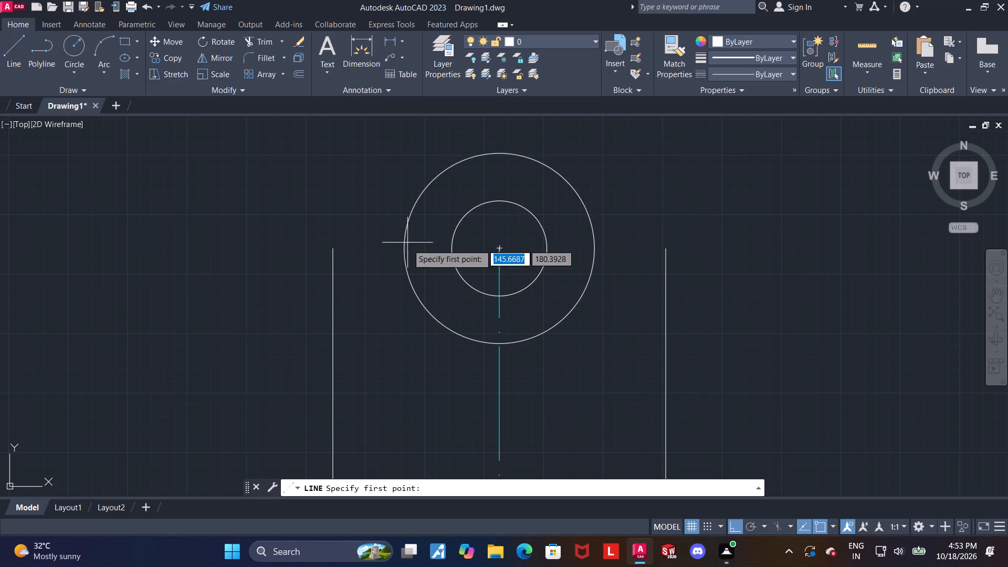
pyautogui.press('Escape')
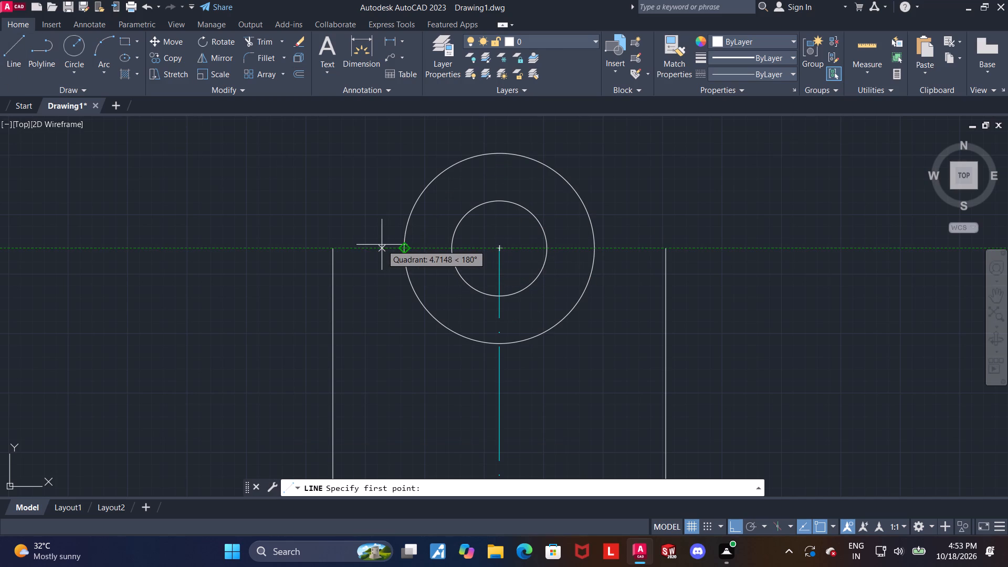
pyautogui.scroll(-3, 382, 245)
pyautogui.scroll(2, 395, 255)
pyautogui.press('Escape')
# Draw a horizontal line about 53 long through the upper circles' centre, extending slightly beyond the outer circle on both sides.
pyautogui.click(17, 56)
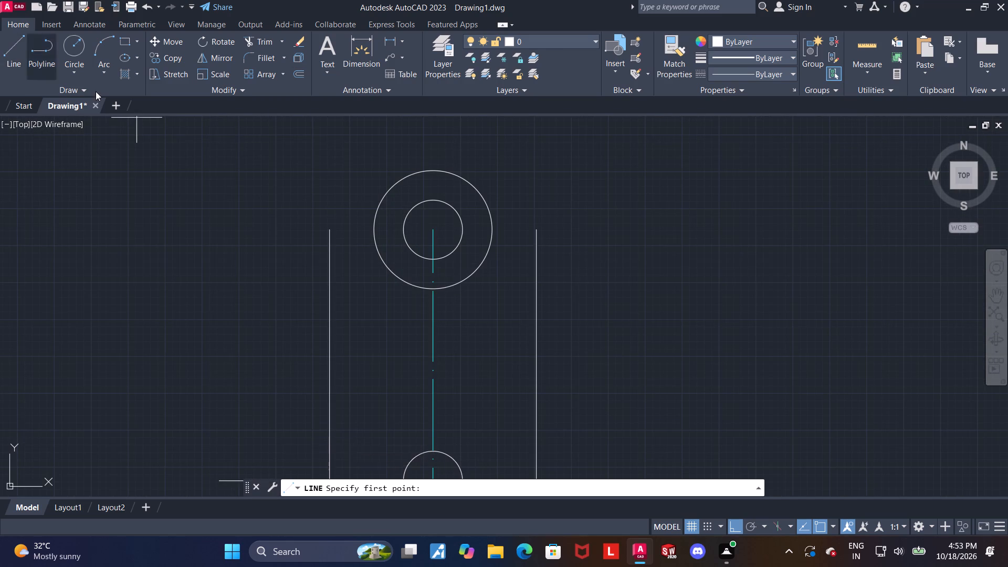
pyautogui.scroll(2, 349, 228)
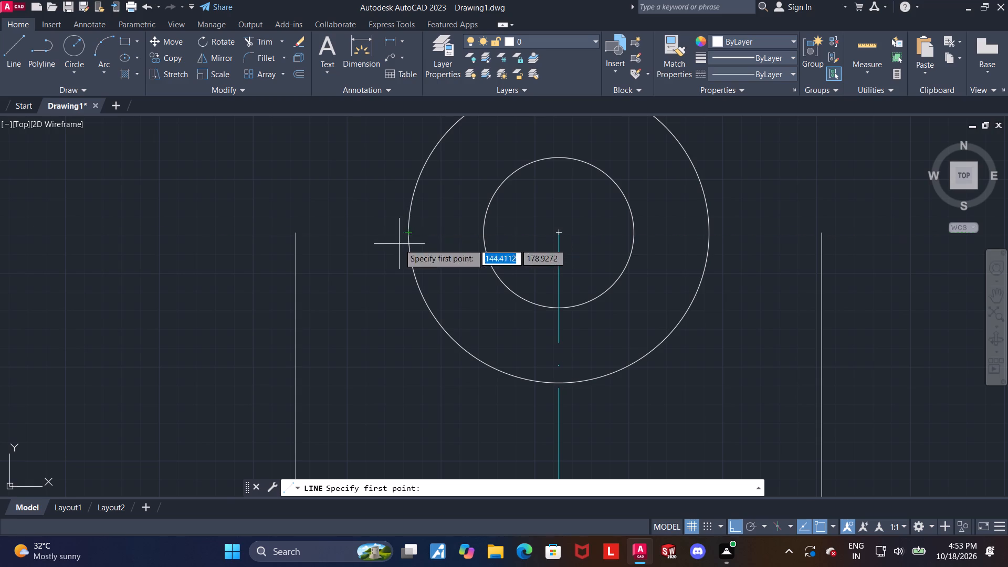
pyautogui.click(3, 43)
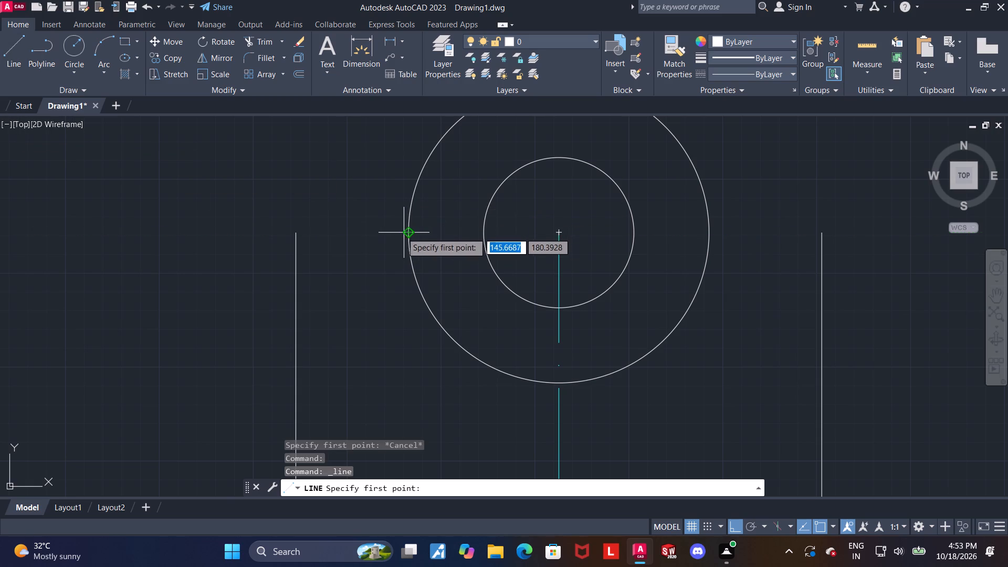
pyautogui.click(362, 230)
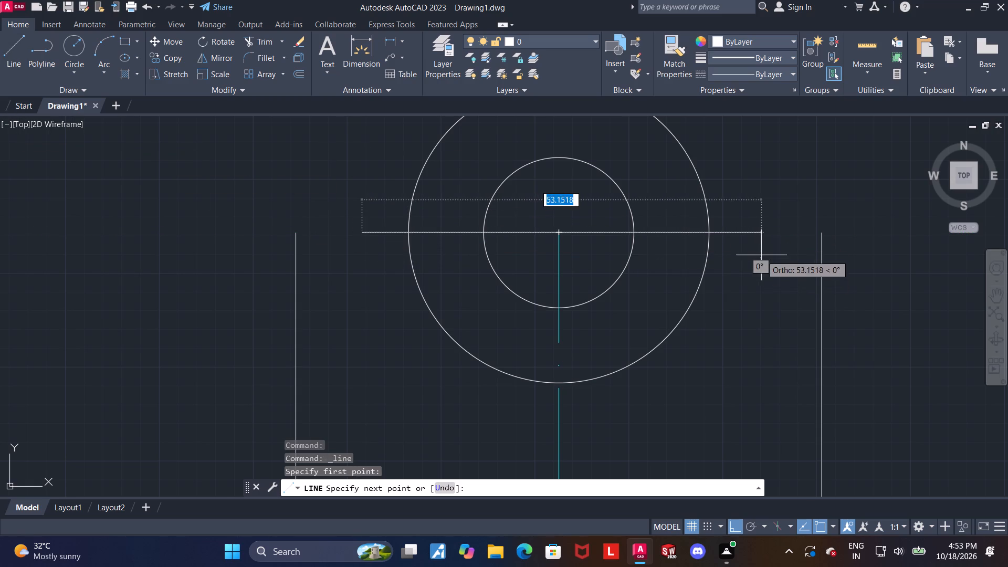
pyautogui.click(757, 240)
pyautogui.press('Escape')
# Give the horizontal line through the upper circles' centre the dash-dot centre linetype and the colour cyan.
pyautogui.click(685, 233)
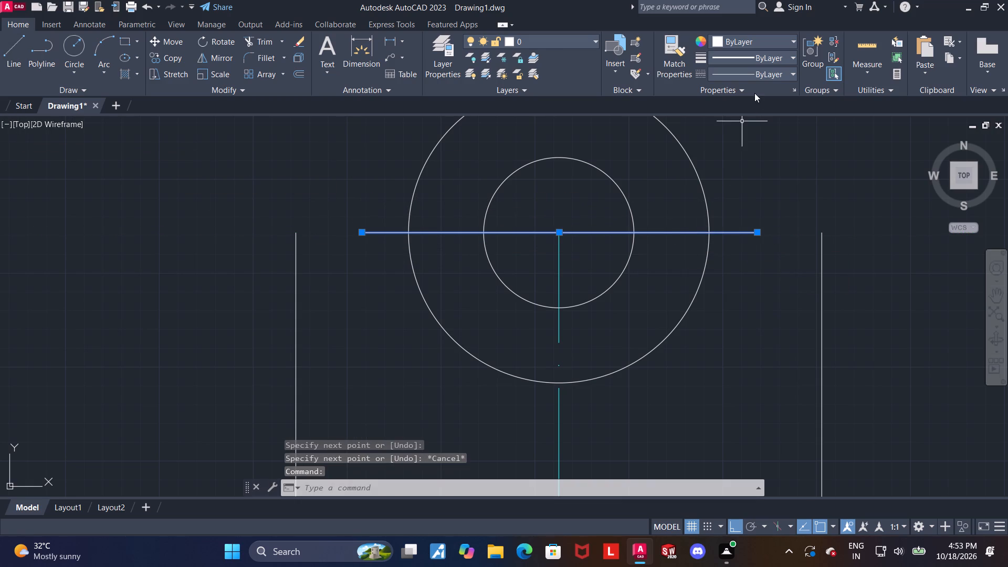
pyautogui.click(757, 75)
pyautogui.click(763, 114)
pyautogui.click(757, 42)
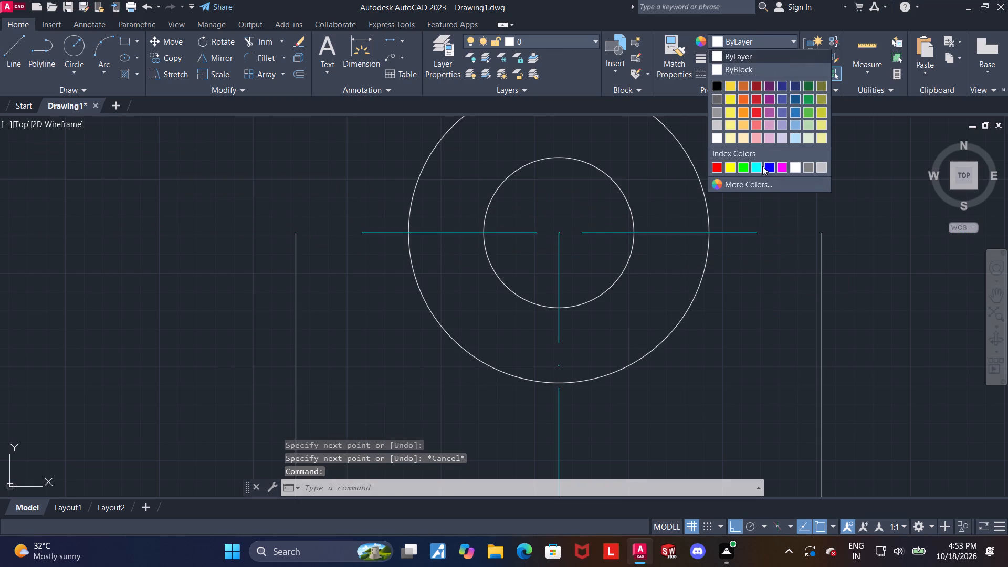
pyautogui.click(758, 164)
pyautogui.scroll(-3, 758, 164)
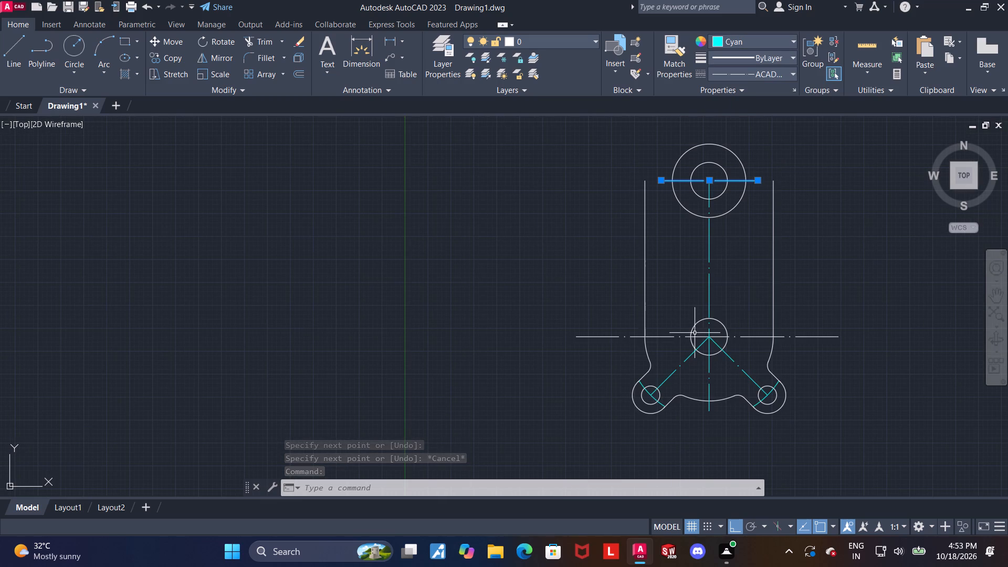
pyautogui.press('Escape')
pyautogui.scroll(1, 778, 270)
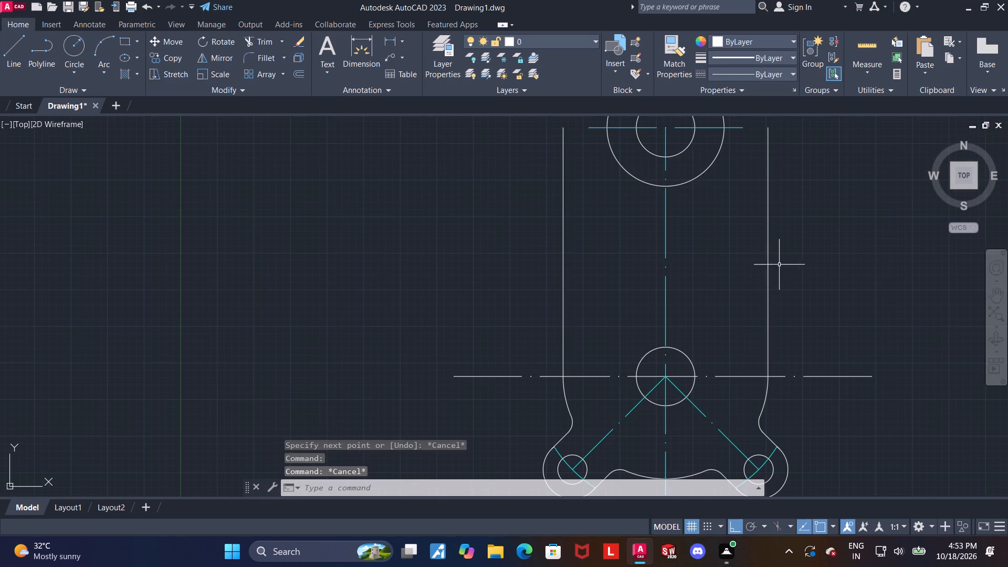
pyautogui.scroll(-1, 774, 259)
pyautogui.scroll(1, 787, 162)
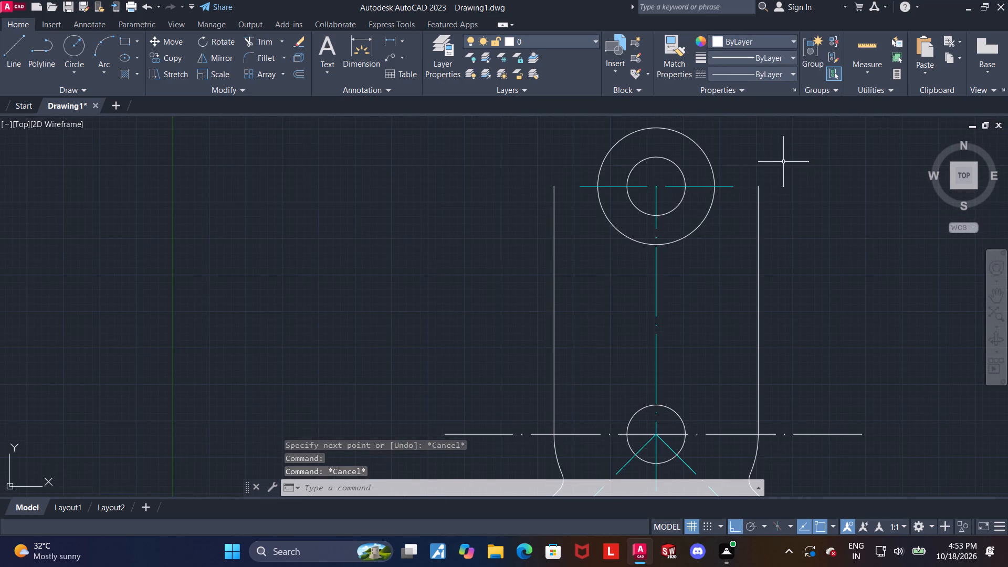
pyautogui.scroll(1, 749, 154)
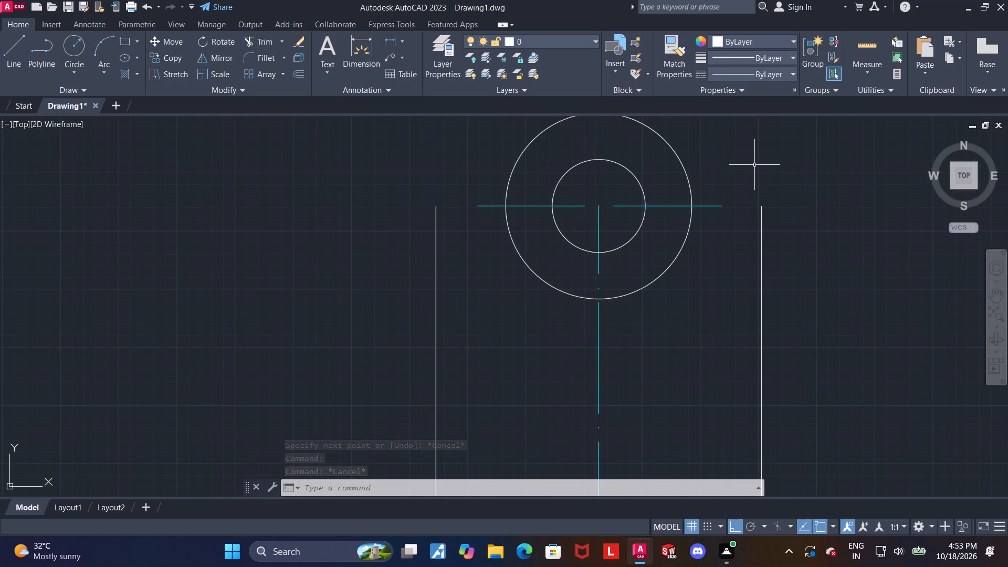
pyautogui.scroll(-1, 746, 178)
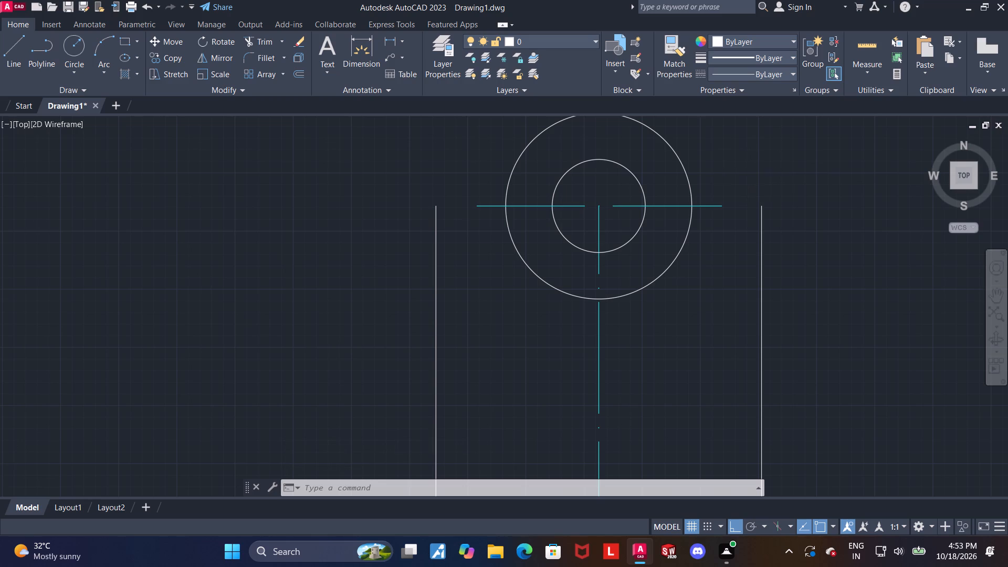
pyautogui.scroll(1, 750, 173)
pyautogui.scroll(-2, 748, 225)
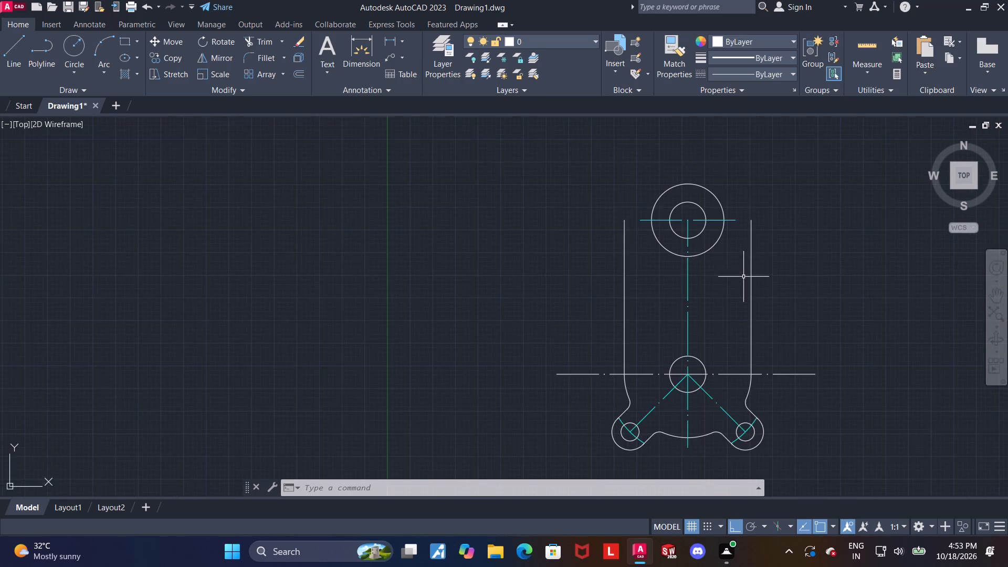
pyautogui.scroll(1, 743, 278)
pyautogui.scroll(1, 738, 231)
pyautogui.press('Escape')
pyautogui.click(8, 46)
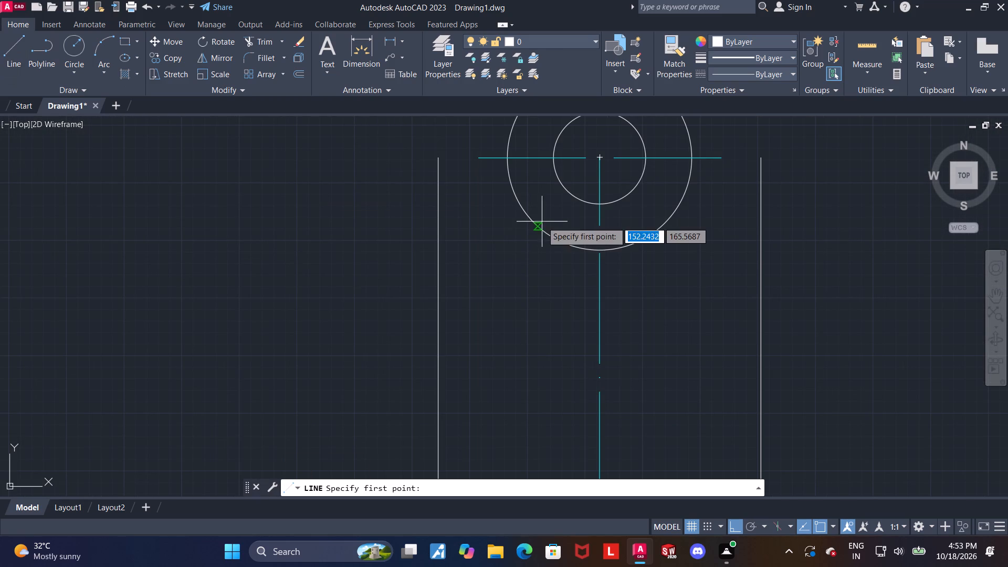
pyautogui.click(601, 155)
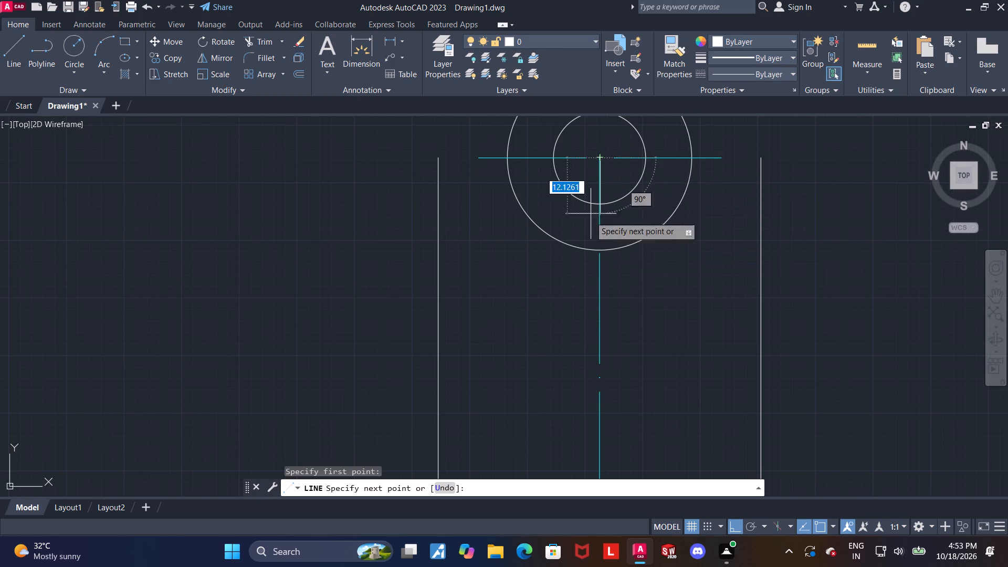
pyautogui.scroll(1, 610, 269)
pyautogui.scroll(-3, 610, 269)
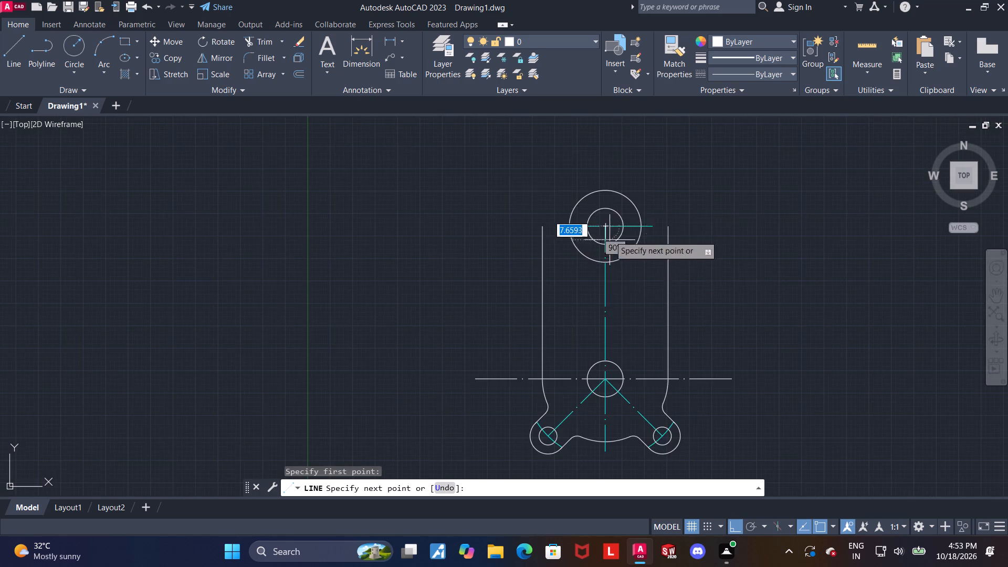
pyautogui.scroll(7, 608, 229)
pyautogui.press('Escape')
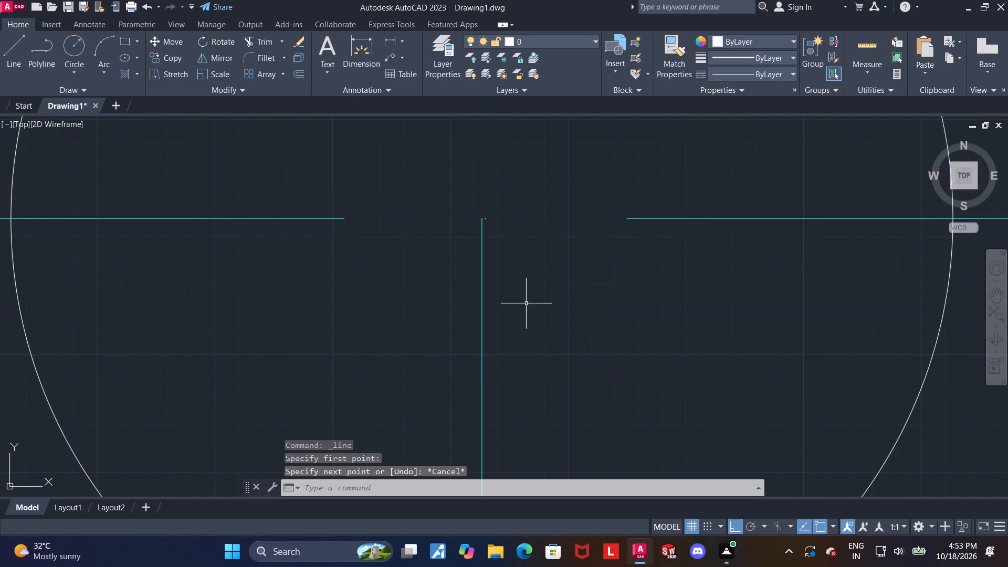
# Draw a vertical line 20 long downward from the upper circles' centre along the cyan centreline.
pyautogui.click(13, 59)
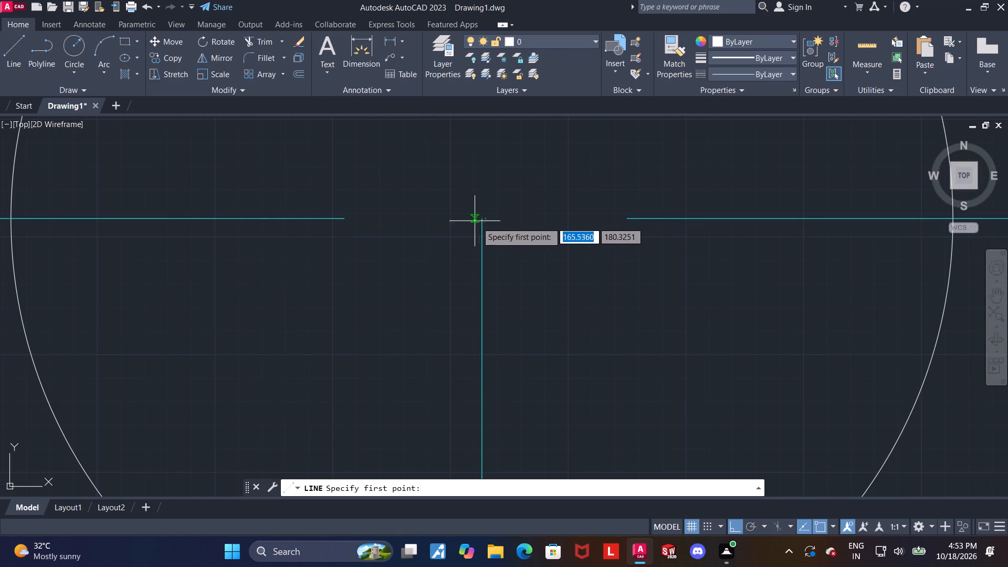
pyautogui.scroll(4, 481, 217)
pyautogui.click(472, 218)
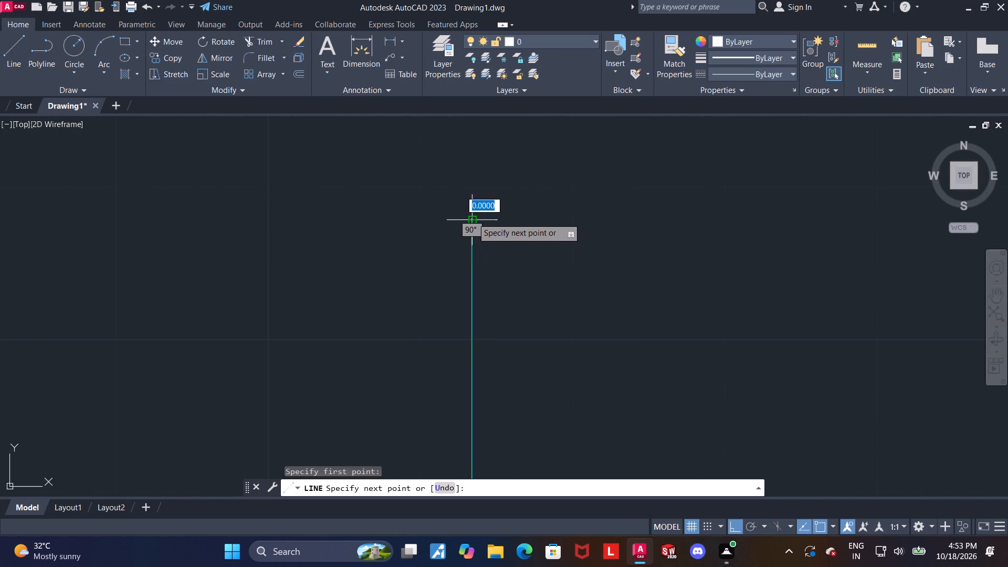
pyautogui.scroll(-11, 472, 226)
pyautogui.scroll(3, 476, 297)
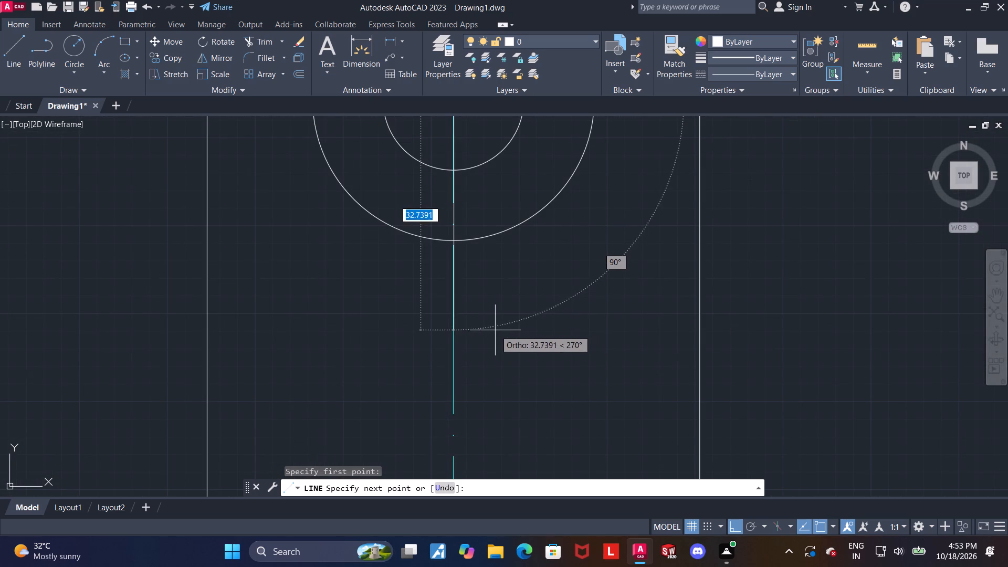
pyautogui.write('20')
pyautogui.press('Return')
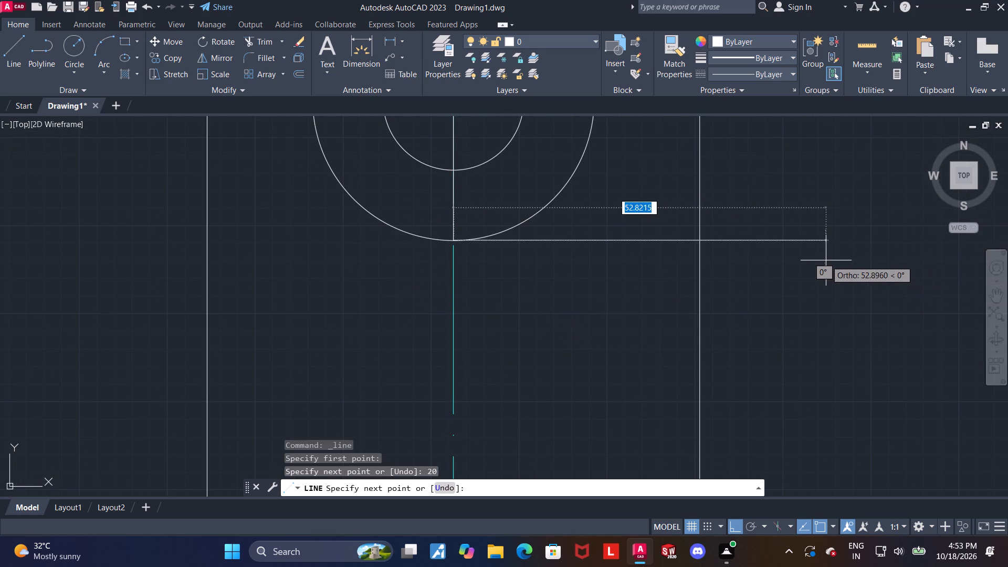
# Draw horizontal lines from the 20-long line's lower end out both ways, each extending beyond the vertical side line.
pyautogui.click(819, 260)
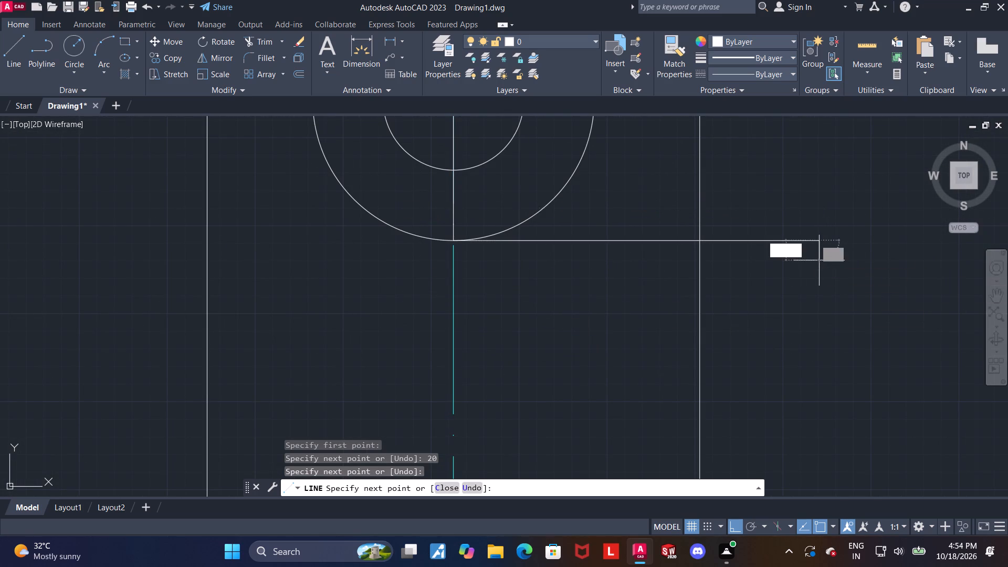
pyautogui.scroll(-2, 819, 260)
pyautogui.press('Escape')
pyautogui.scroll(2, 722, 195)
pyautogui.click(22, 55)
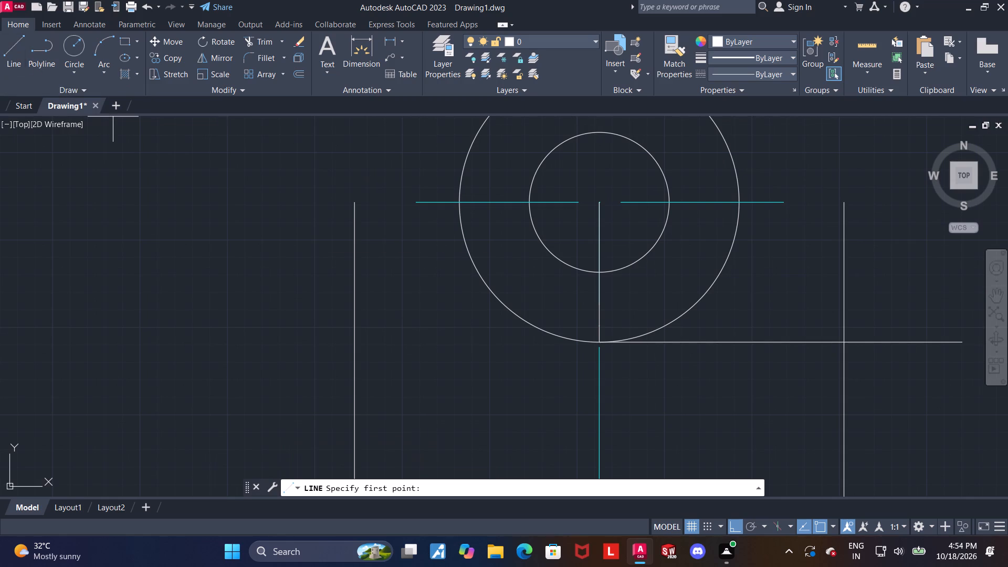
pyautogui.click(598, 343)
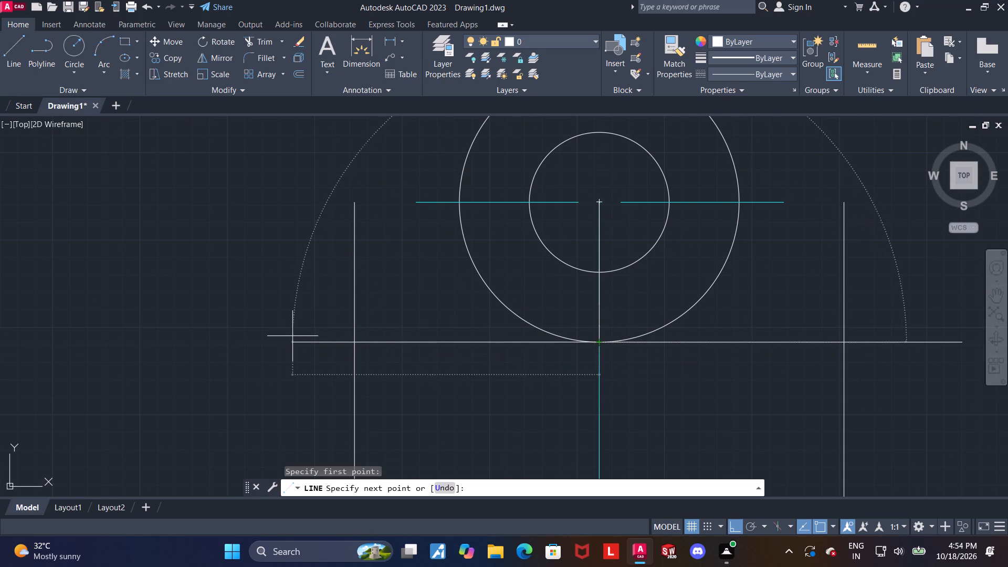
pyautogui.click(292, 336)
pyautogui.press('Escape')
# Trim both side lines above the new horizontal lines and the horizontal ends overhanging the side lines.
pyautogui.click(255, 35)
pyautogui.moveTo(376, 240); pyautogui.dragTo(297, 338)
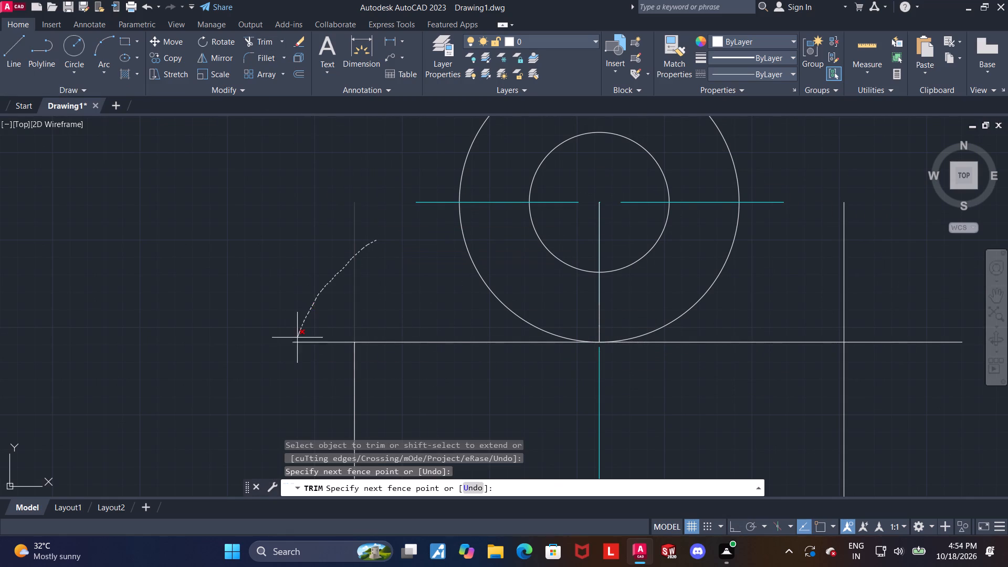
pyautogui.moveTo(297, 338); pyautogui.dragTo(297, 339)
pyautogui.moveTo(310, 371); pyautogui.dragTo(312, 320)
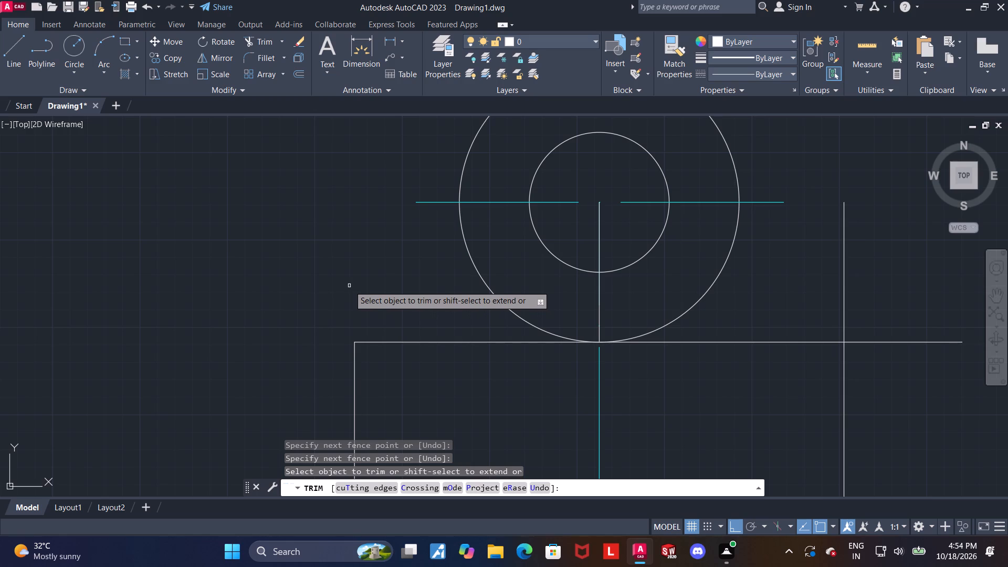
pyautogui.moveTo(814, 260); pyautogui.dragTo(917, 246)
pyautogui.moveTo(884, 307); pyautogui.dragTo(888, 350)
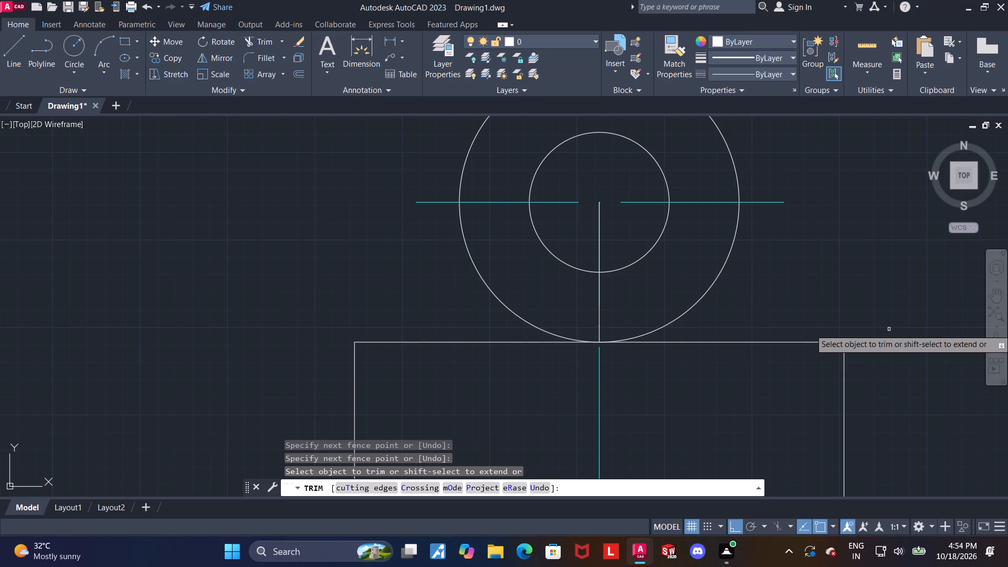
pyautogui.scroll(-2, 877, 327)
pyautogui.scroll(2, 864, 321)
pyautogui.scroll(-1, 864, 321)
pyautogui.press('Escape')
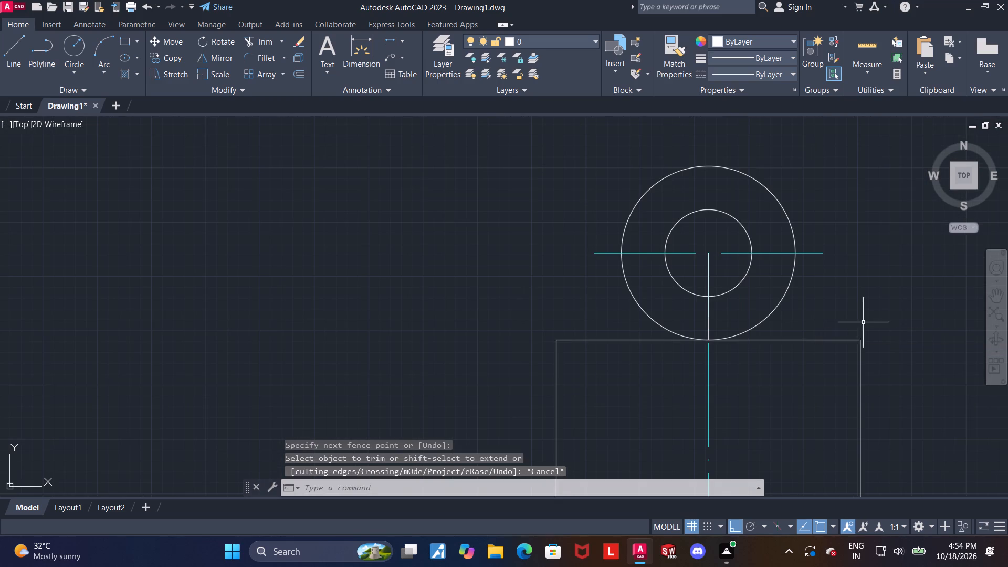
# Draw a vertical line from the outer upper circle's left quadrant down past the horizontal shoulder line.
pyautogui.moveTo(857, 323); pyautogui.dragTo(828, 313, button='middle')
pyautogui.moveTo(775, 313); pyautogui.dragTo(654, 312, button='middle')
pyautogui.scroll(-1, 650, 312)
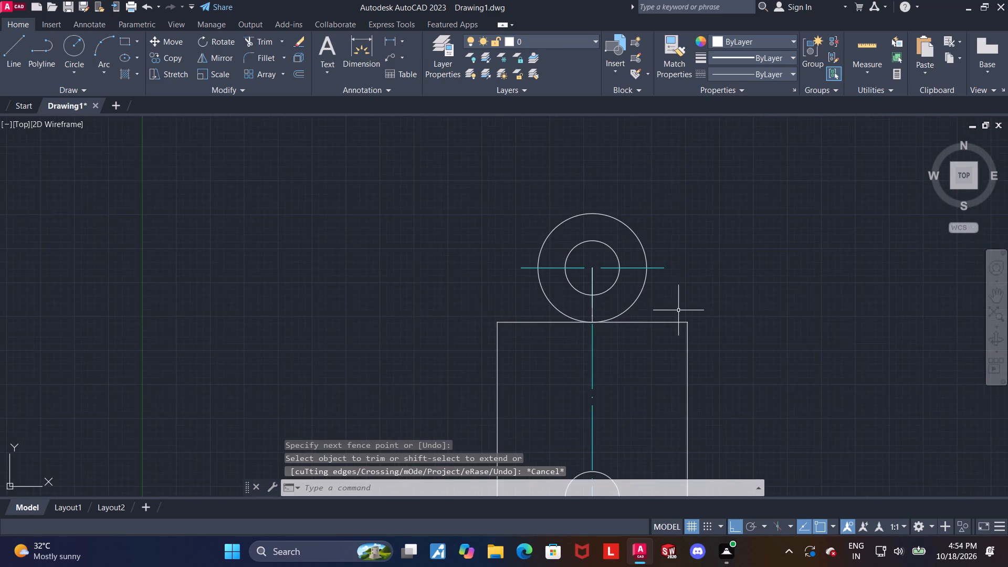
pyautogui.moveTo(679, 310); pyautogui.dragTo(635, 311, button='middle')
pyautogui.press('Escape')
pyautogui.click(18, 52)
pyautogui.scroll(2, 277, 176)
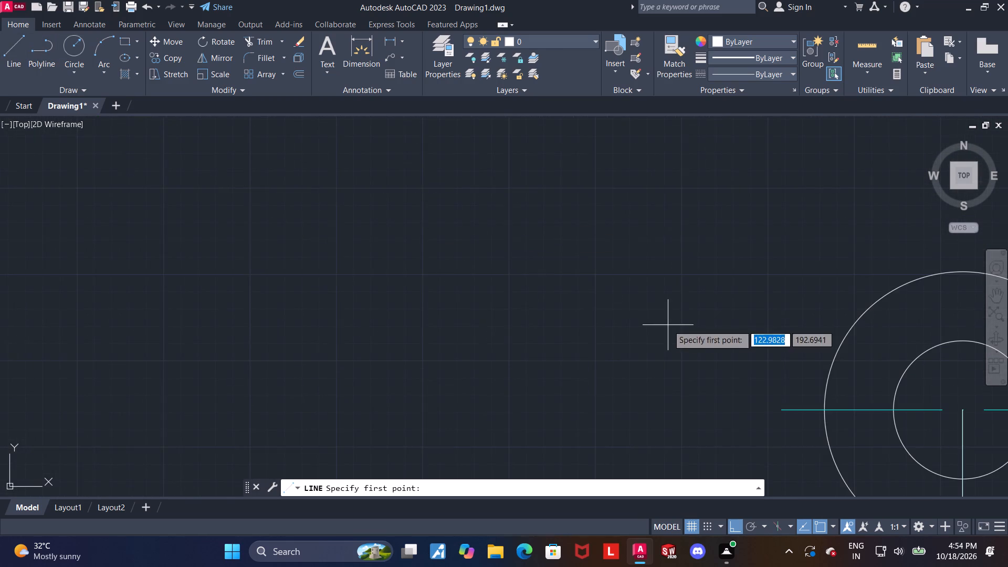
pyautogui.scroll(-3, 669, 325)
pyautogui.scroll(3, 784, 407)
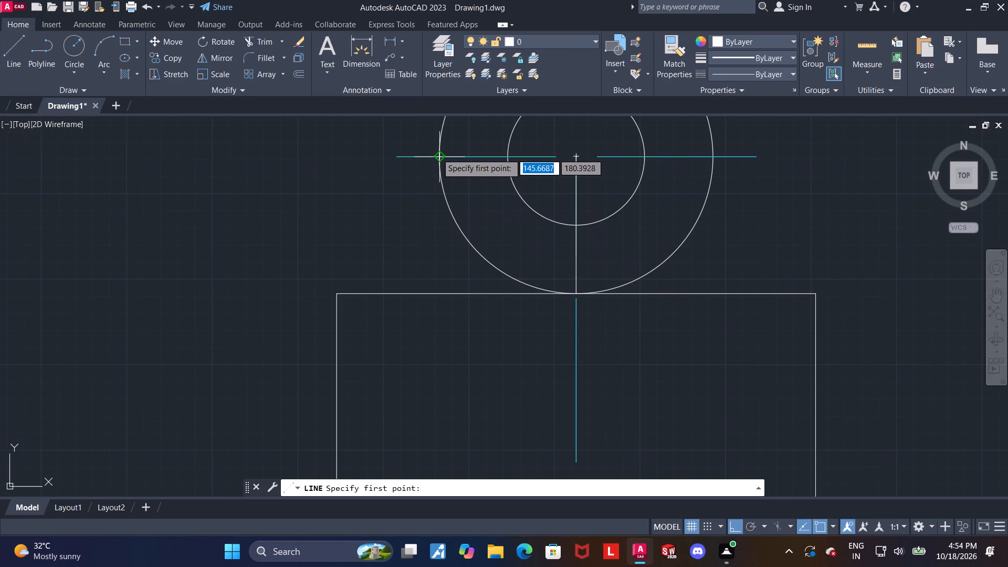
pyautogui.click(437, 153)
pyautogui.click(439, 333)
pyautogui.press('Escape')
pyautogui.press('Escape')
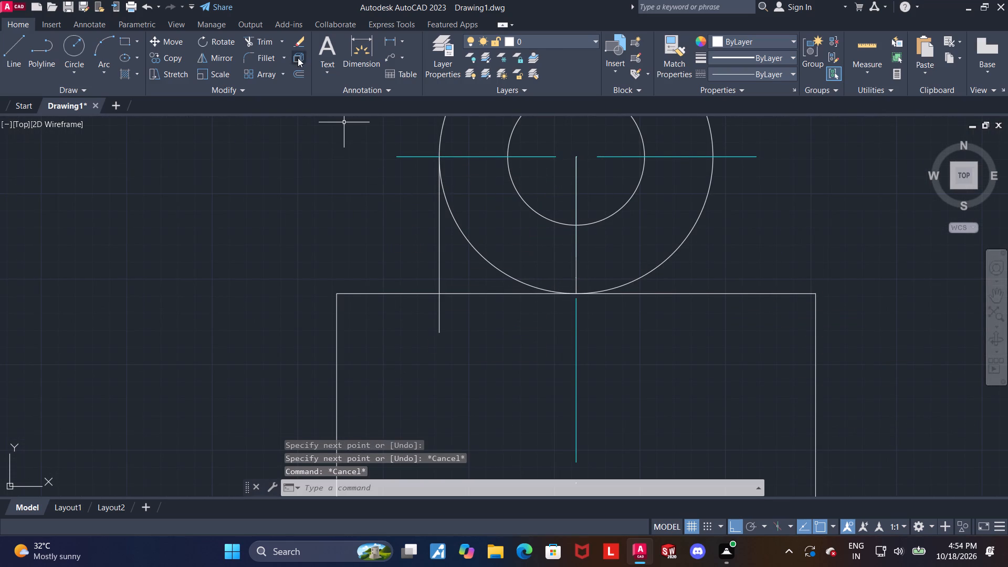
# Trim the left vertical line below the shoulder and the shoulder segment between that line and the centreline.
pyautogui.click(267, 40)
pyautogui.moveTo(454, 325); pyautogui.dragTo(427, 313)
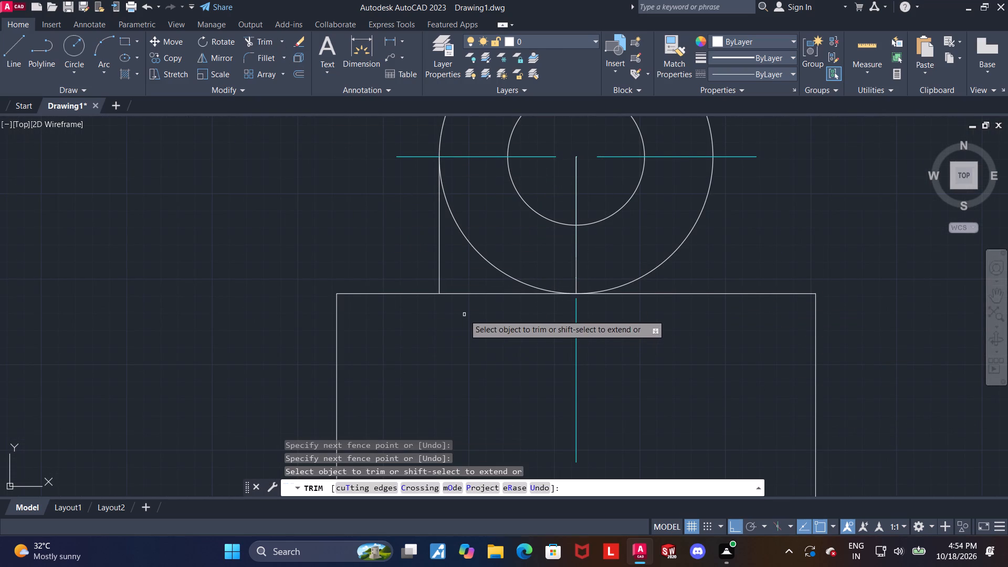
pyautogui.moveTo(464, 310); pyautogui.dragTo(463, 290)
pyautogui.press('Escape')
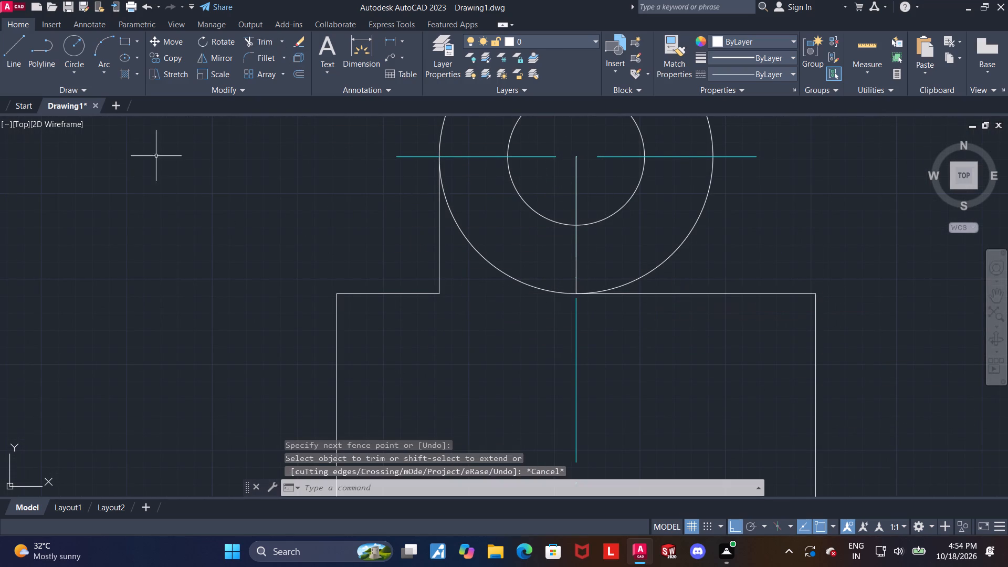
pyautogui.press('Escape')
# Draw a vertical line from the outer upper circle's right quadrant down past the horizontal shoulder line.
pyautogui.click(24, 41)
pyautogui.click(716, 156)
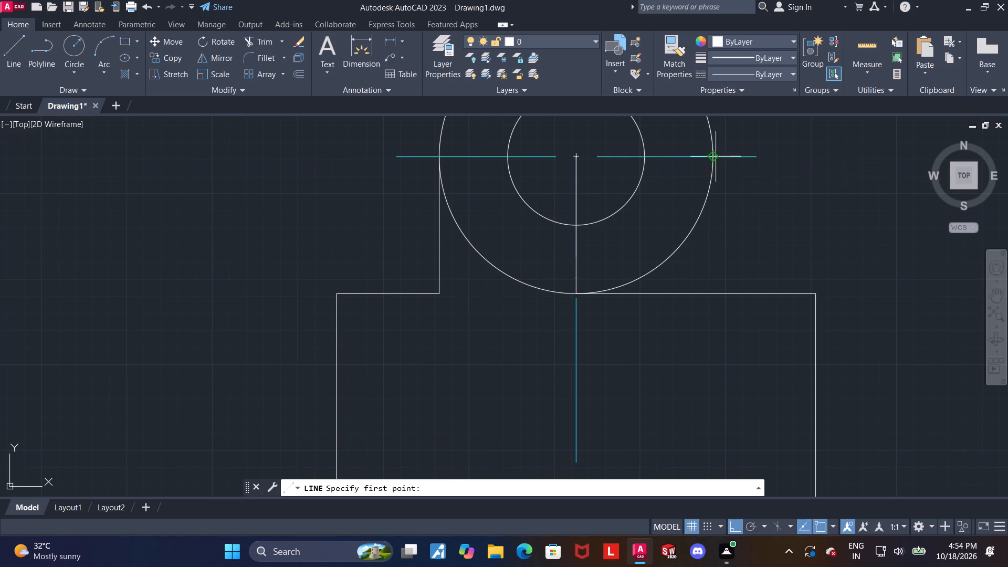
pyautogui.click(715, 332)
pyautogui.press('Escape')
pyautogui.press('Escape')
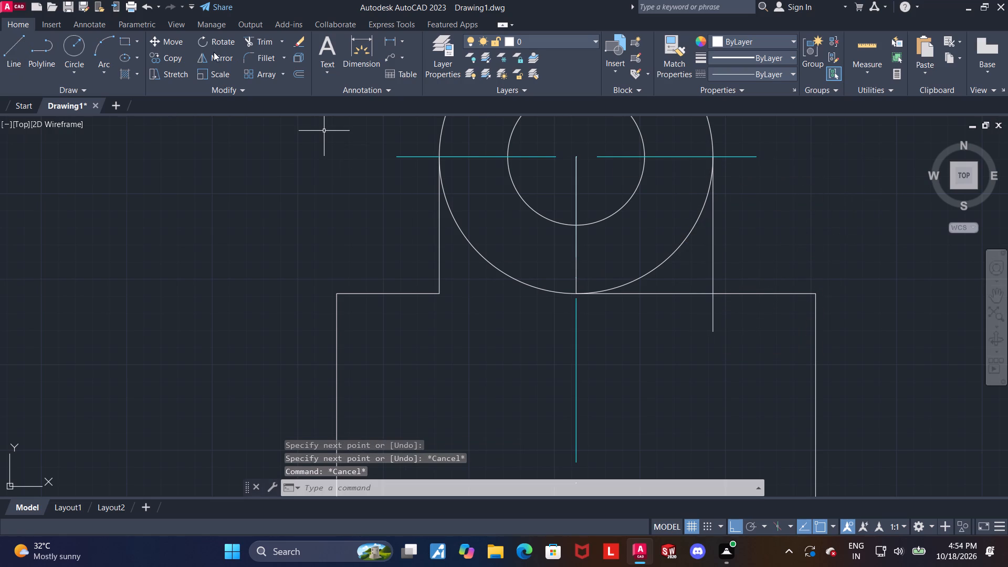
# Trim the shoulder segment between the centreline and the right vertical line, and that line's overhang below the shoulder.
pyautogui.click(246, 45)
pyautogui.moveTo(698, 319); pyautogui.dragTo(688, 288)
pyautogui.moveTo(716, 326); pyautogui.dragTo(712, 310)
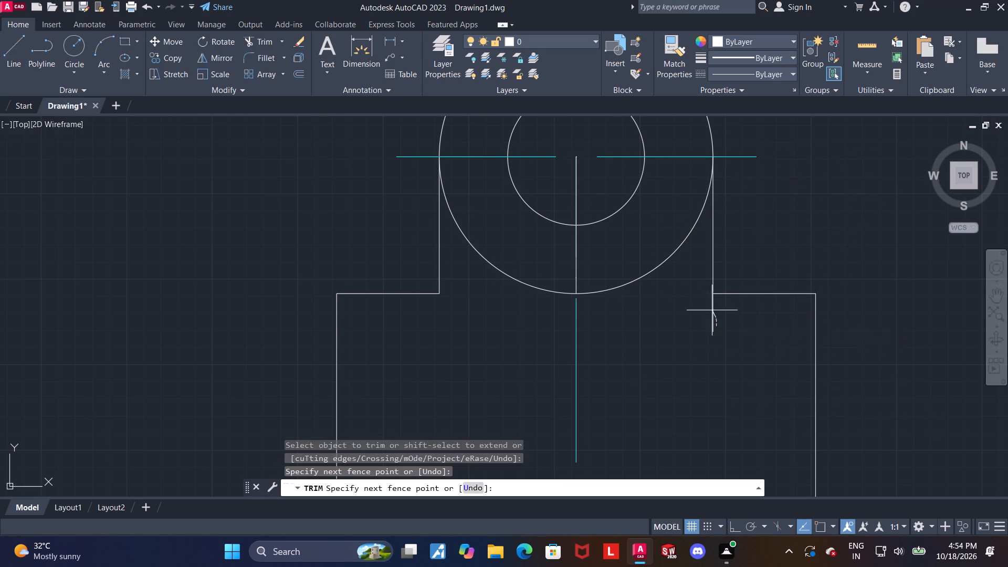
pyautogui.moveTo(712, 310); pyautogui.dragTo(709, 308)
# Trim away the lower half of the outer upper circle on both sides of the vertical centreline.
pyautogui.click(662, 272)
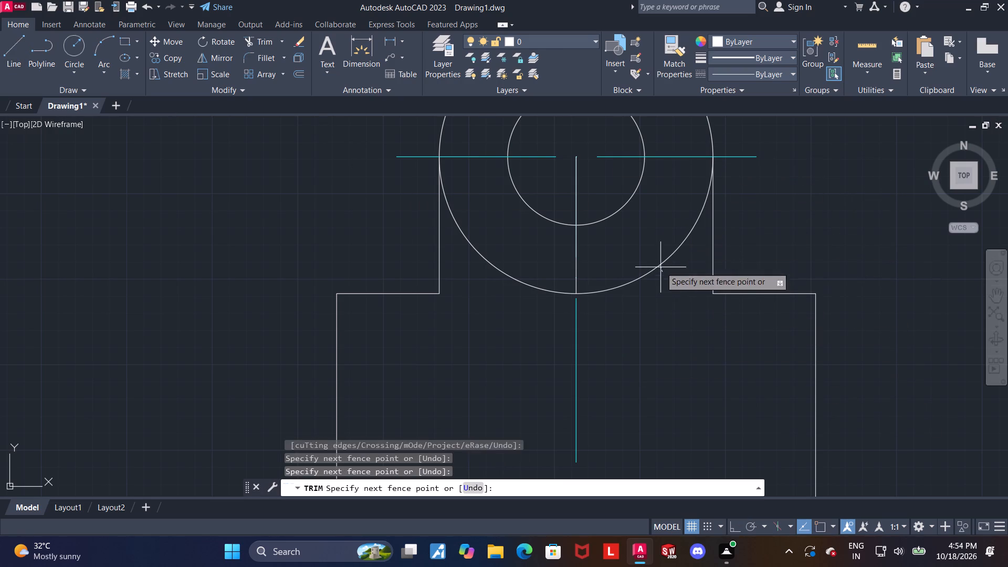
pyautogui.moveTo(659, 298); pyautogui.dragTo(653, 251)
pyautogui.moveTo(648, 252); pyautogui.dragTo(652, 312)
pyautogui.moveTo(515, 299); pyautogui.dragTo(510, 245)
pyautogui.scroll(-1, 508, 309)
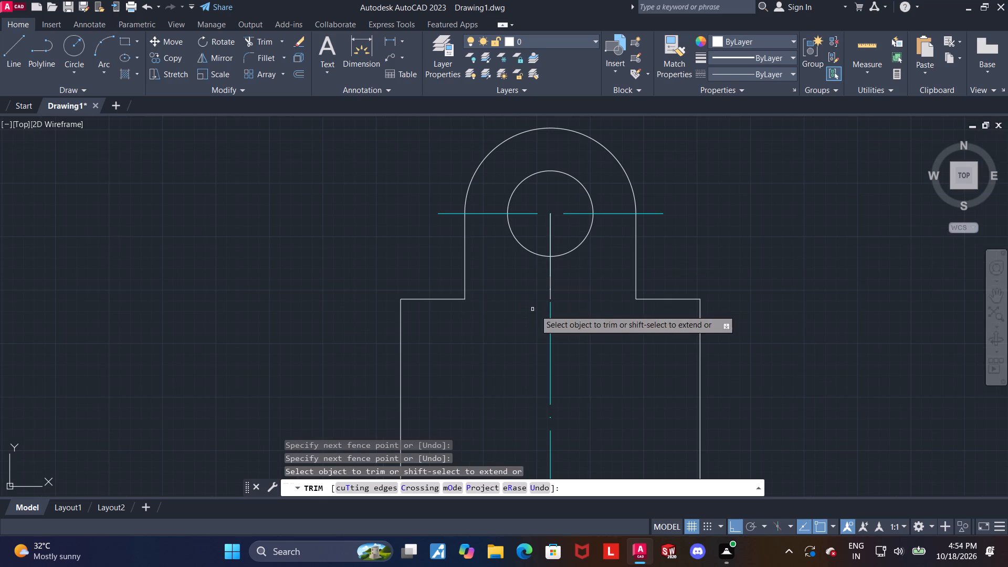
pyautogui.press('Escape')
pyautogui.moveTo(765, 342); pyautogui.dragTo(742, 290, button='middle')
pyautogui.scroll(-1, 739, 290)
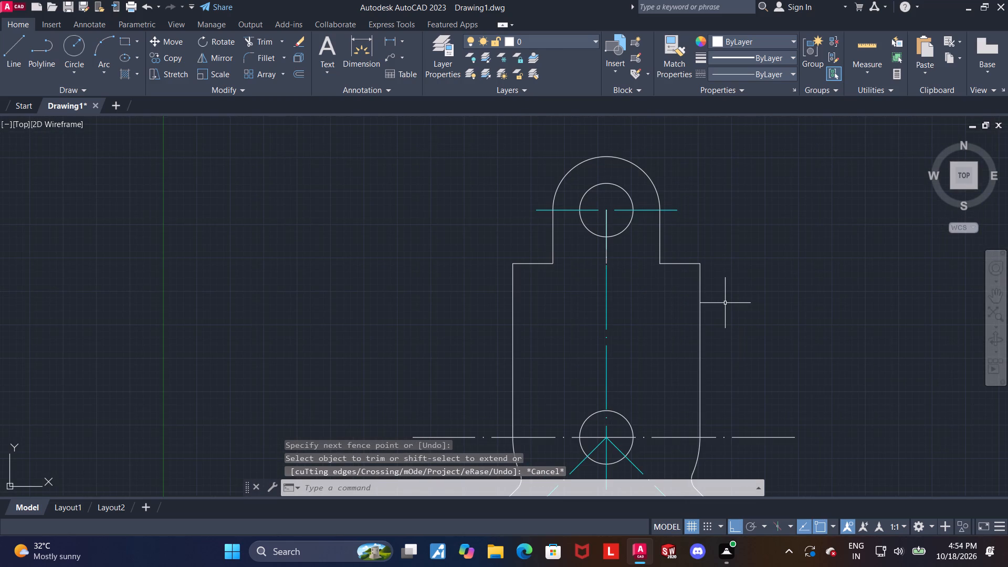
# Erase the leftover short vertical line running from the upper hole's centre down to the shoulder level.
pyautogui.click(607, 243)
pyautogui.press('Delete')
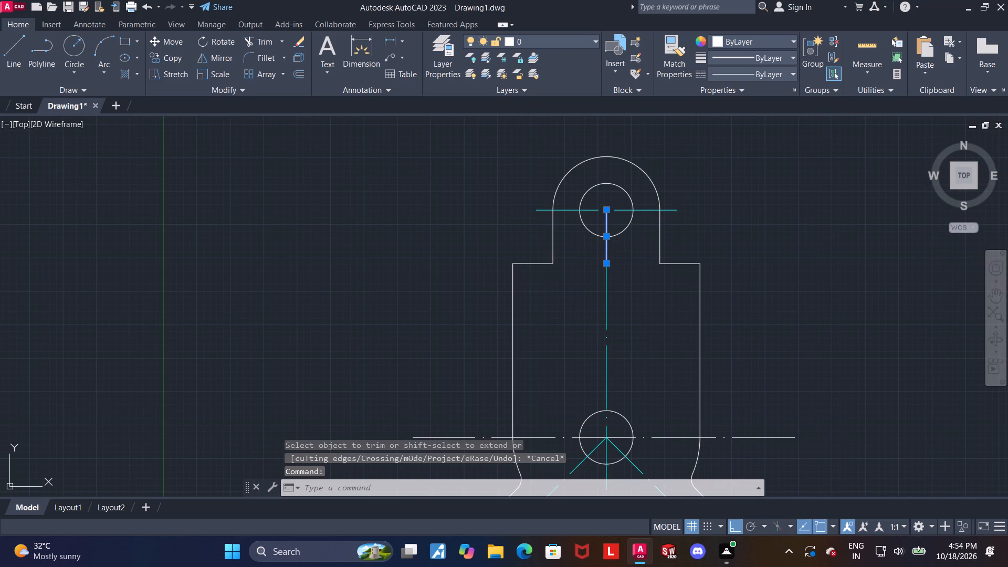
# Modify the Standard dimension style to use a linear dimension precision of 0.
pyautogui.scroll(-1, 594, 263)
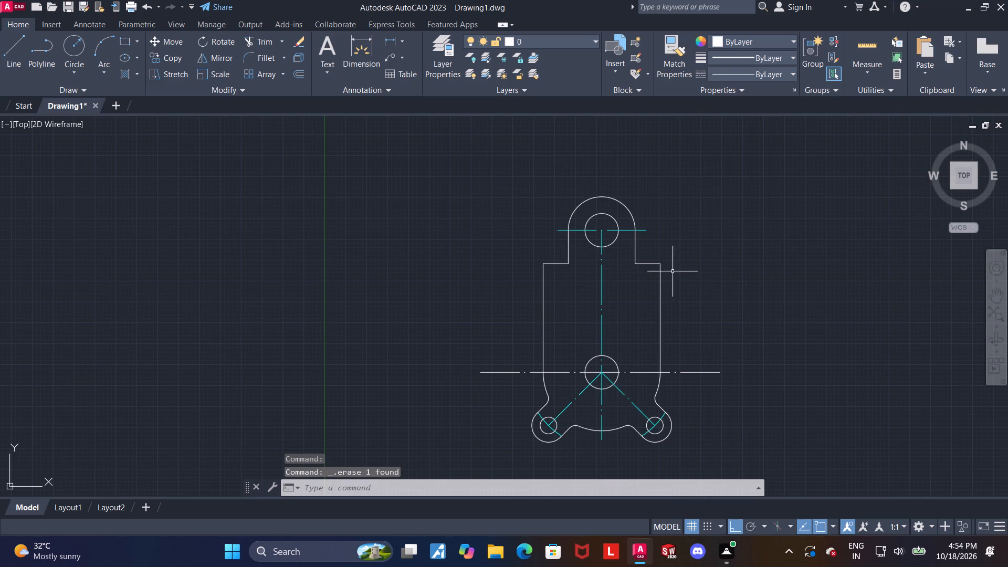
pyautogui.moveTo(654, 318); pyautogui.dragTo(647, 286, button='middle')
pyautogui.moveTo(672, 358); pyautogui.dragTo(672, 341, button='middle')
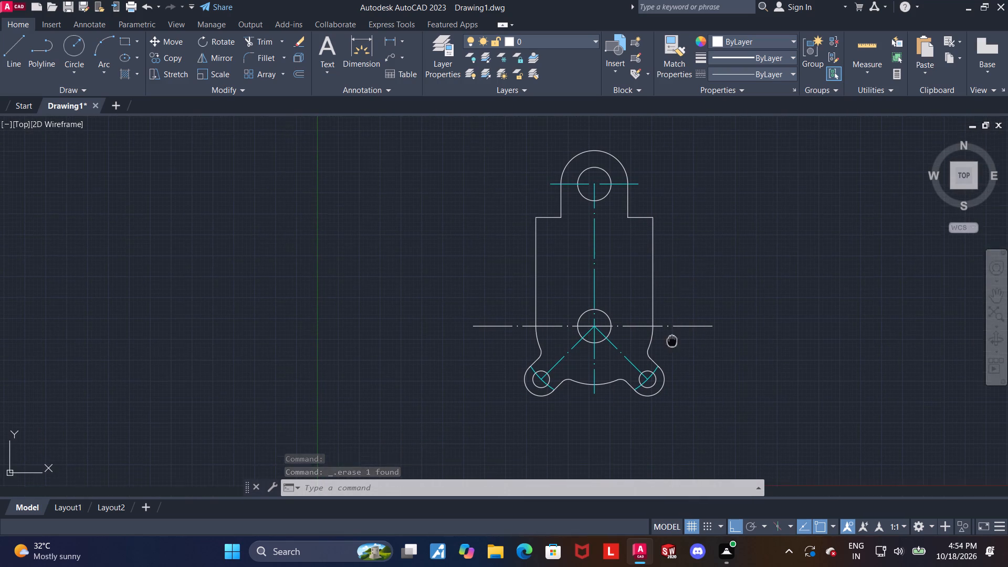
pyautogui.moveTo(672, 341); pyautogui.dragTo(668, 279, button='middle')
pyautogui.press('Escape')
pyautogui.press('d')
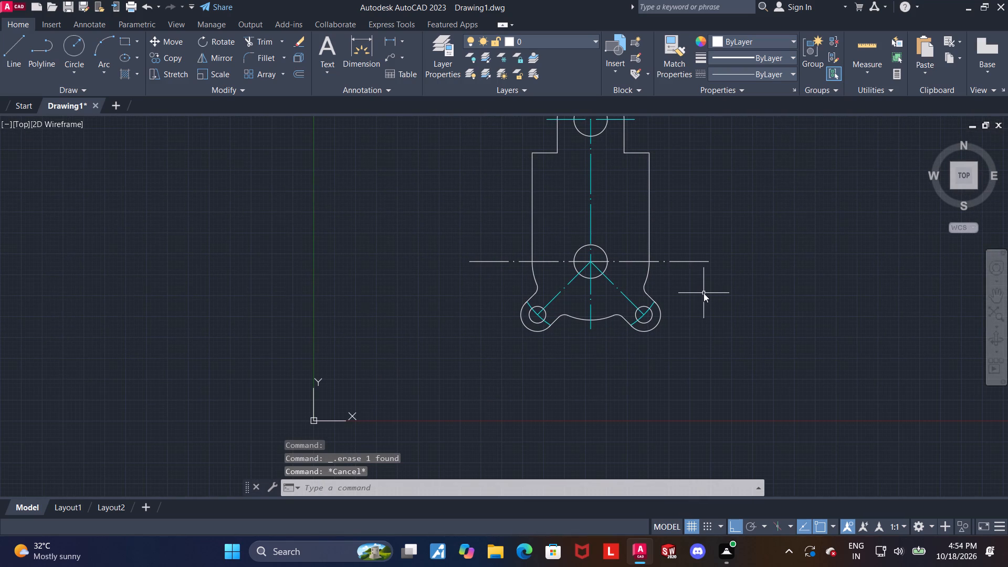
pyautogui.press('Return')
pyautogui.click(669, 249)
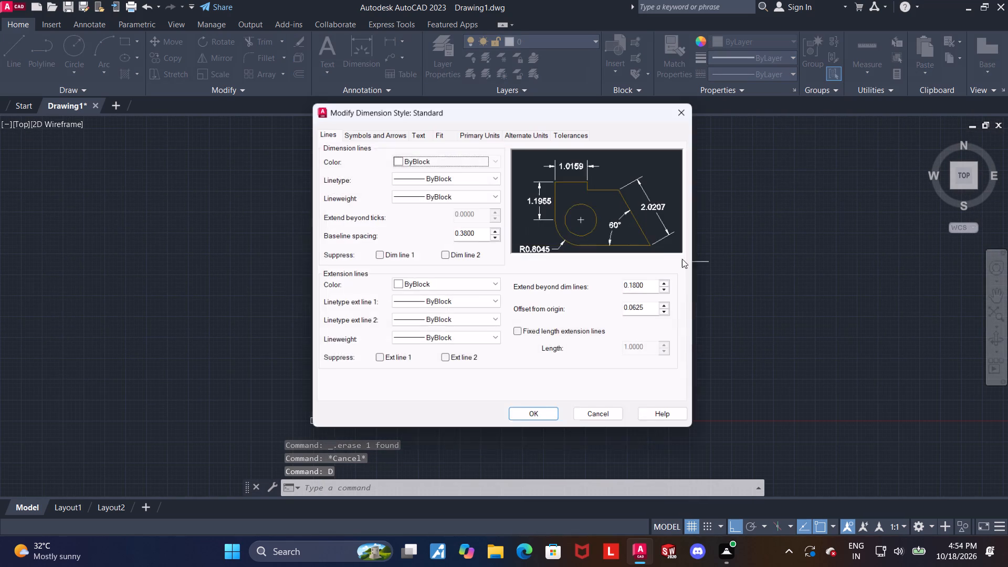
pyautogui.click(470, 128)
pyautogui.click(469, 173)
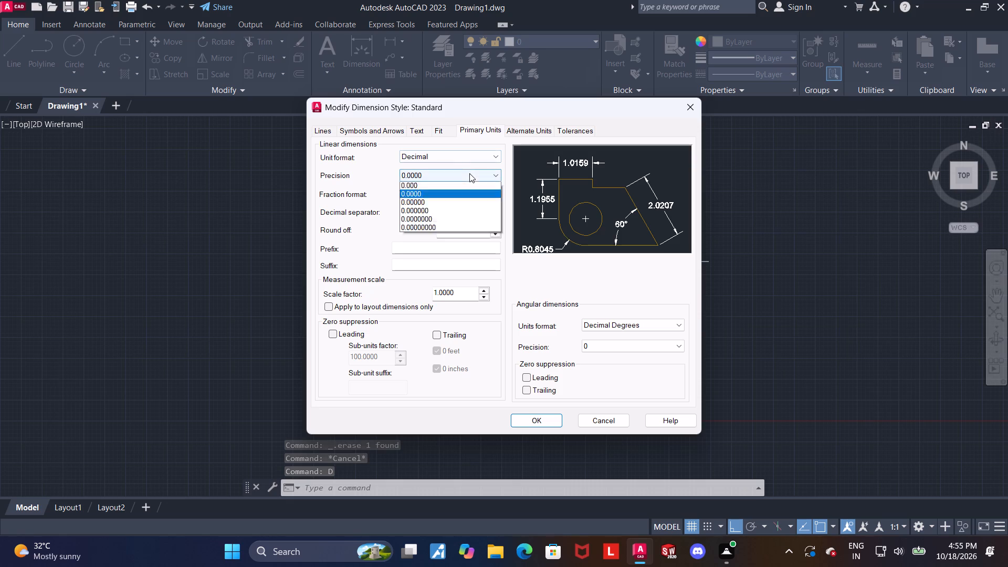
pyautogui.click(456, 186)
# Set the Standard dimension style's arrow size to 3.
pyautogui.click(370, 125)
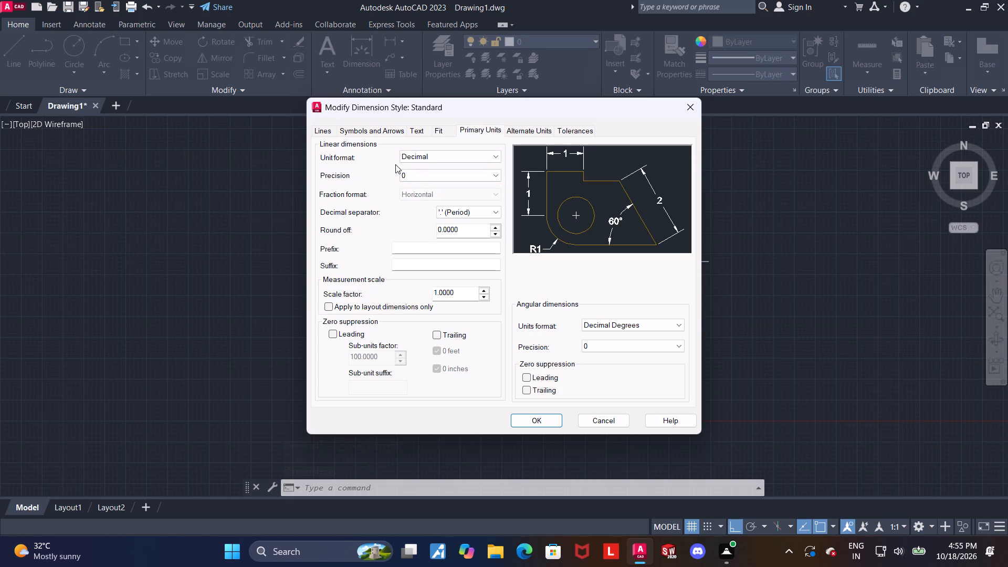
pyautogui.click(371, 129)
pyautogui.moveTo(358, 257); pyautogui.dragTo(295, 262)
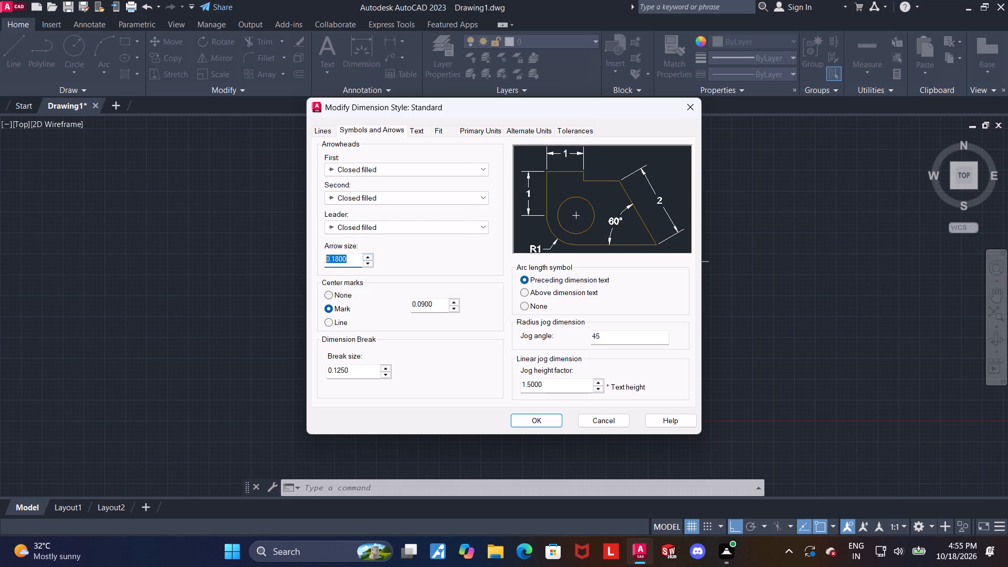
pyautogui.moveTo(295, 262); pyautogui.dragTo(257, 261)
pyautogui.press('3')
pyautogui.press('Return')
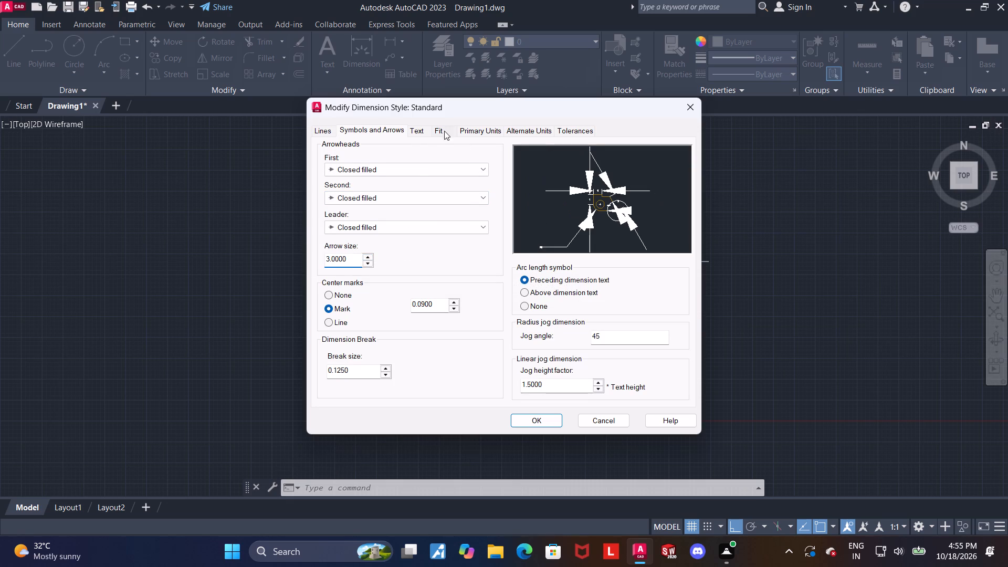
# Set the dimension text height to 4, then apply the style changes and close the Dimension Style Manager.
pyautogui.click(418, 131)
pyautogui.moveTo(480, 226); pyautogui.dragTo(300, 225)
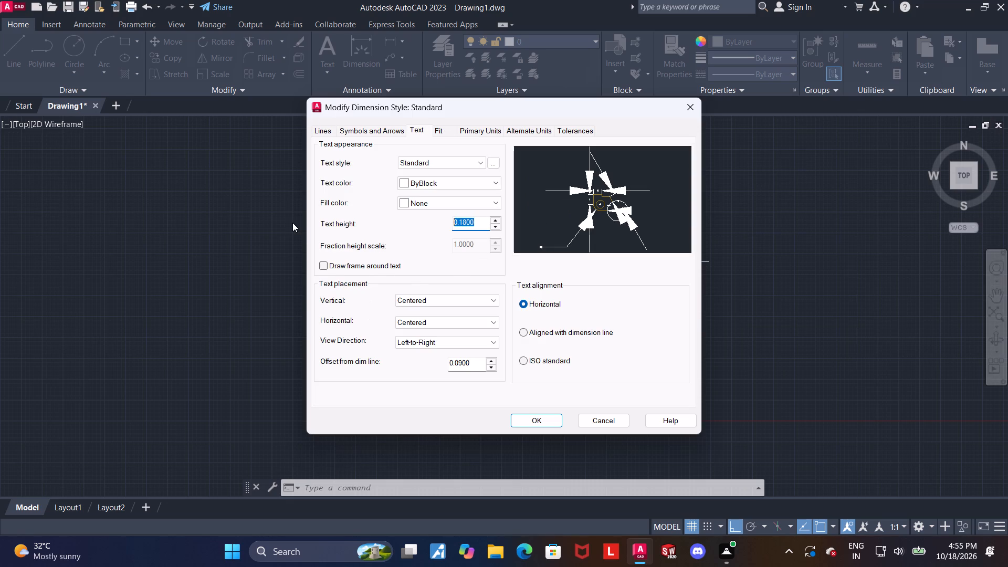
pyautogui.press('4')
pyautogui.press('Return')
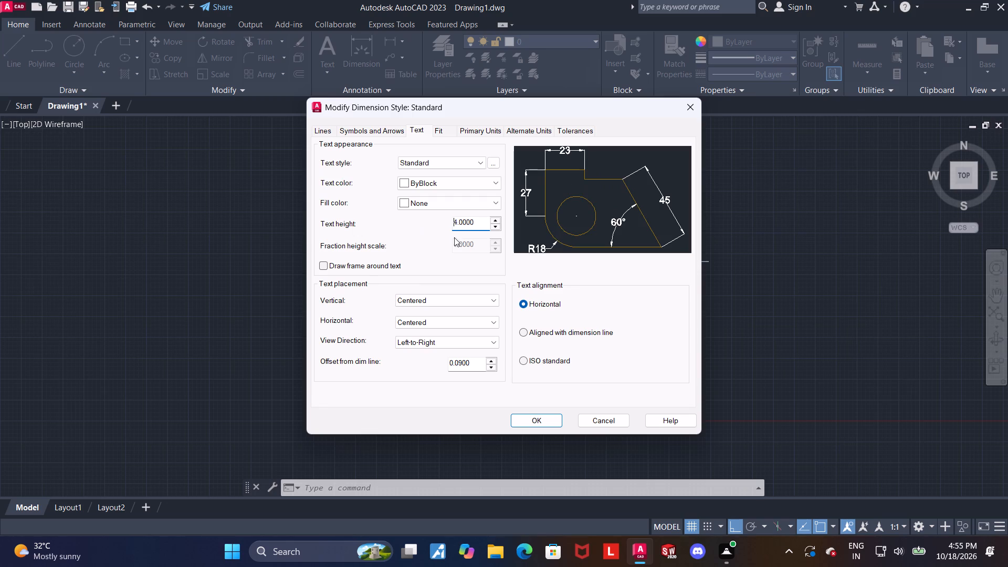
pyautogui.click(538, 416)
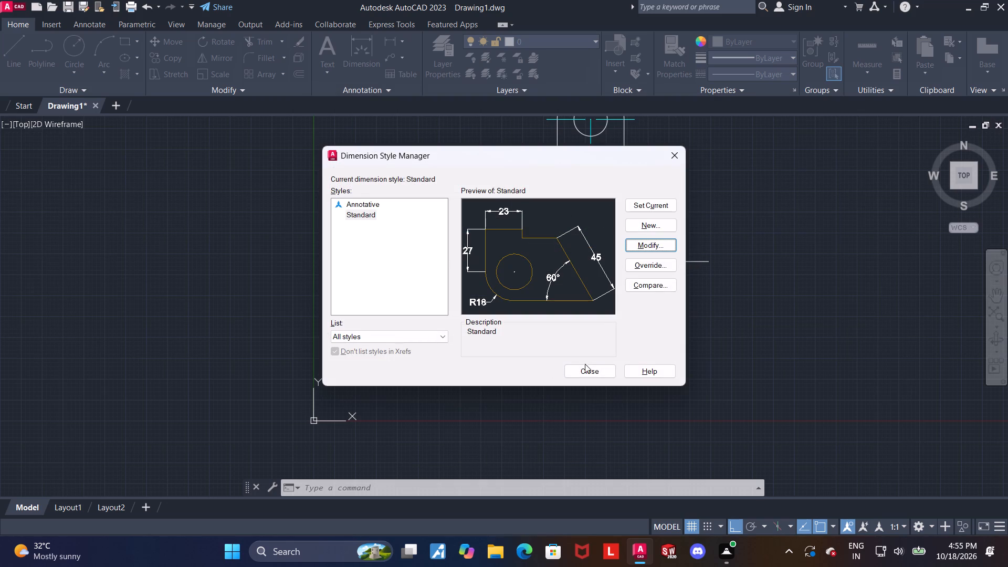
pyautogui.click(586, 366)
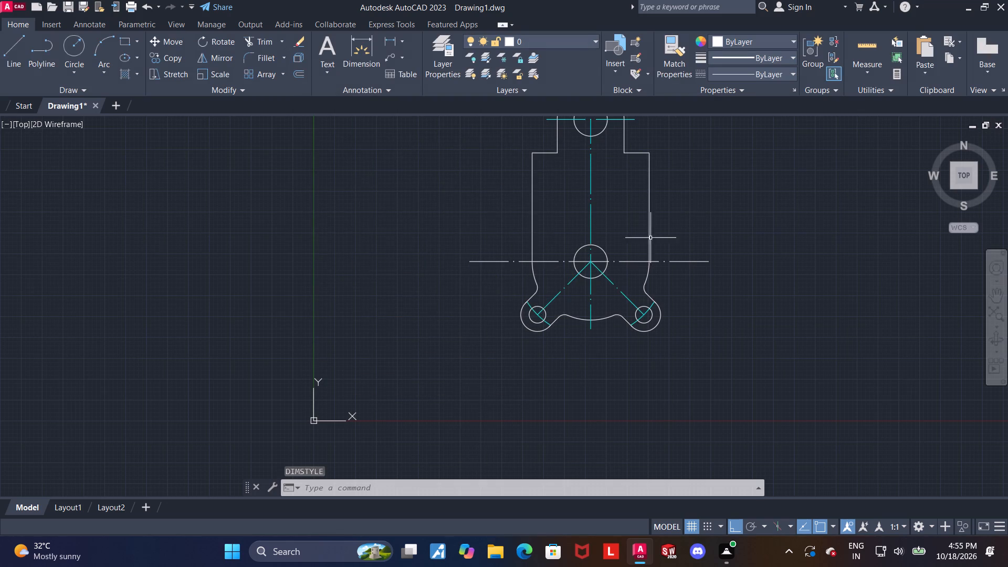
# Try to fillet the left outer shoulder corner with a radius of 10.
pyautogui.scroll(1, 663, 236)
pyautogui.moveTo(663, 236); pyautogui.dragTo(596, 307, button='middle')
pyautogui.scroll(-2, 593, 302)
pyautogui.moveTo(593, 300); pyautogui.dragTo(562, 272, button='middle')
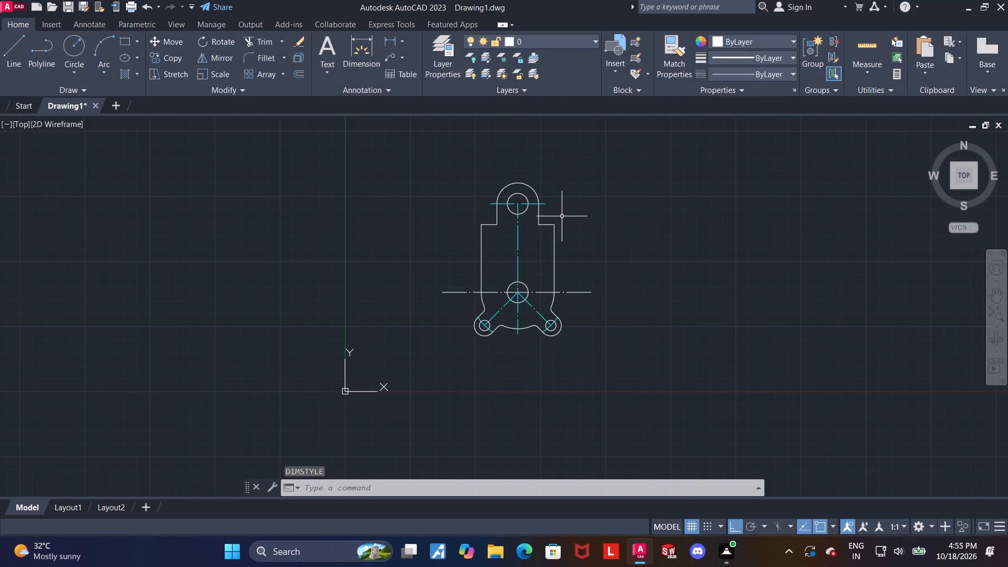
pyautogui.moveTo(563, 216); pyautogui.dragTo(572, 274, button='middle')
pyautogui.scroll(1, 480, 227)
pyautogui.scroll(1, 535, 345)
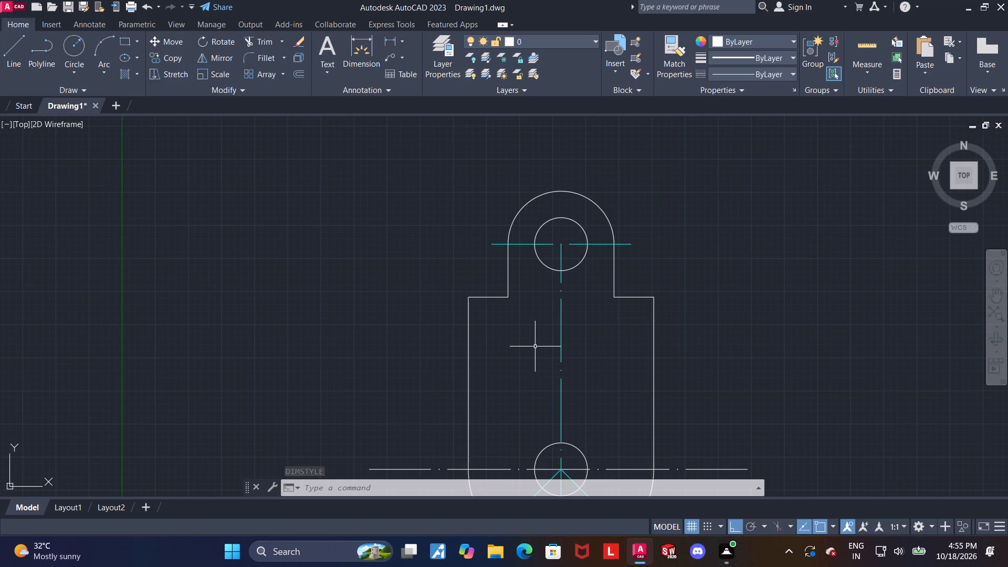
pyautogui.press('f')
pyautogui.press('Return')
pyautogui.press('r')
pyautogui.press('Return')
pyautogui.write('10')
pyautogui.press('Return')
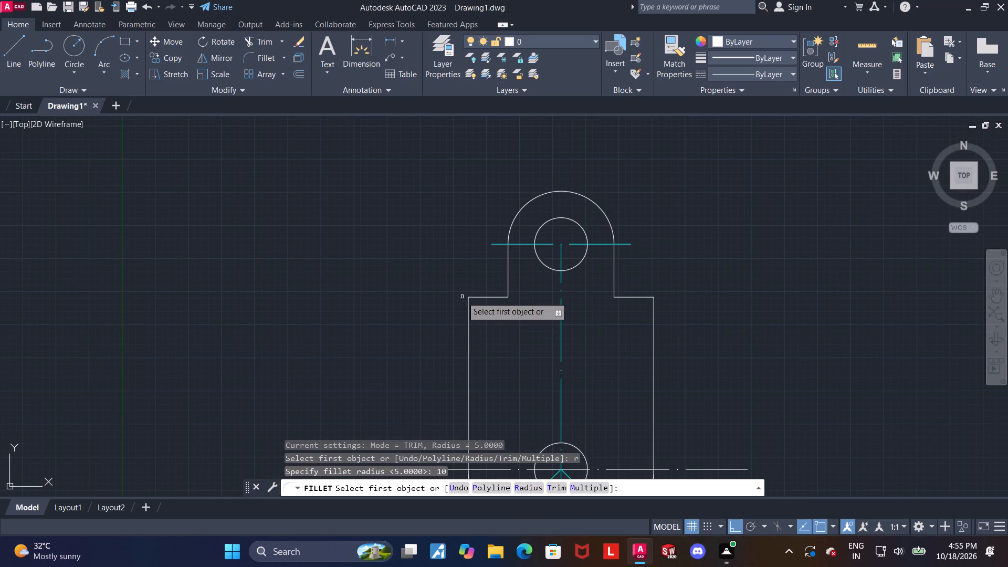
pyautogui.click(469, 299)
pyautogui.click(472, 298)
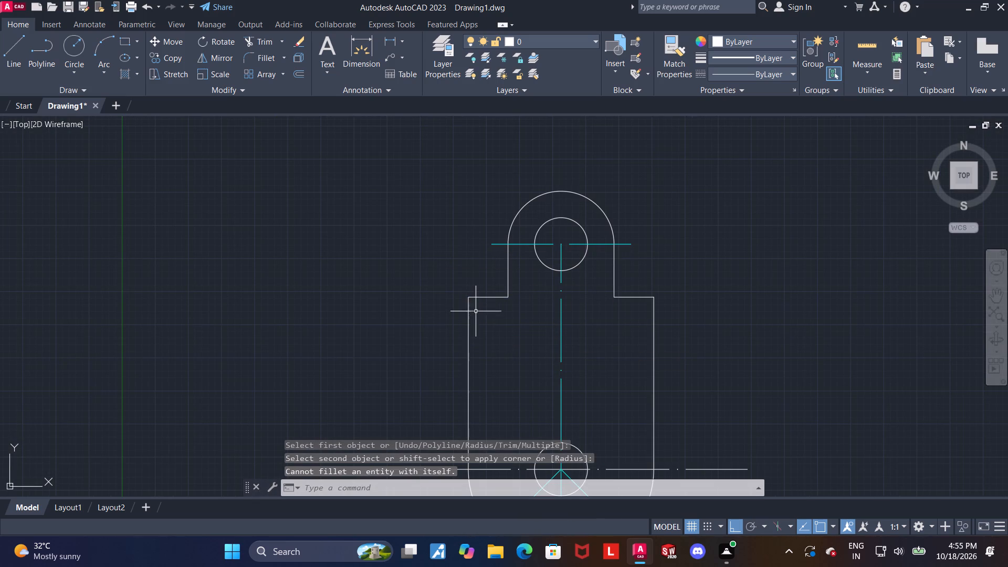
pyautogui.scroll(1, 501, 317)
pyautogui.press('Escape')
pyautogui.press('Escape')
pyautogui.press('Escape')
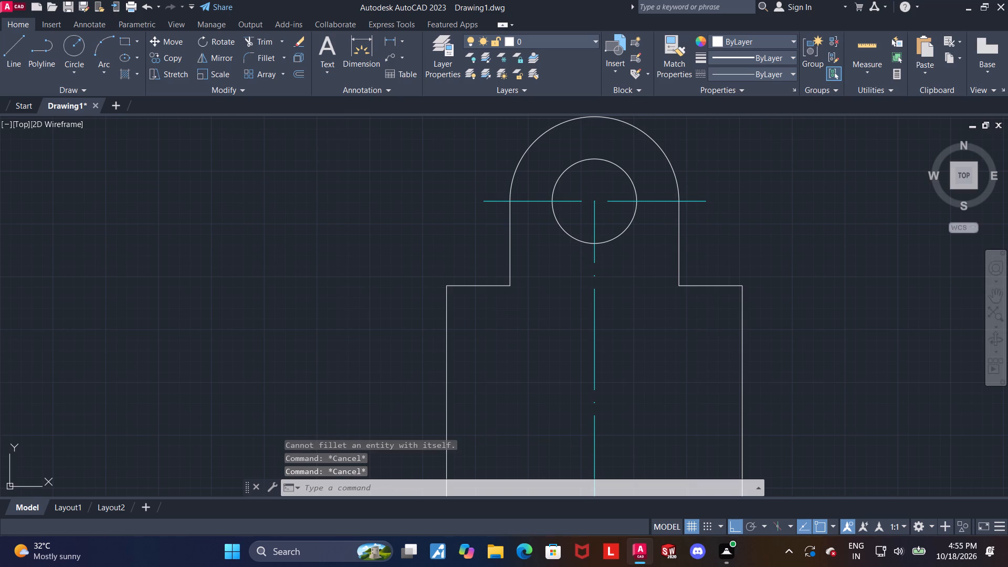
# Fillet the left outer shoulder corner between the body's vertical side and the horizontal shoulder with radius 10.
pyautogui.press('f')
pyautogui.press('Return')
pyautogui.press('r')
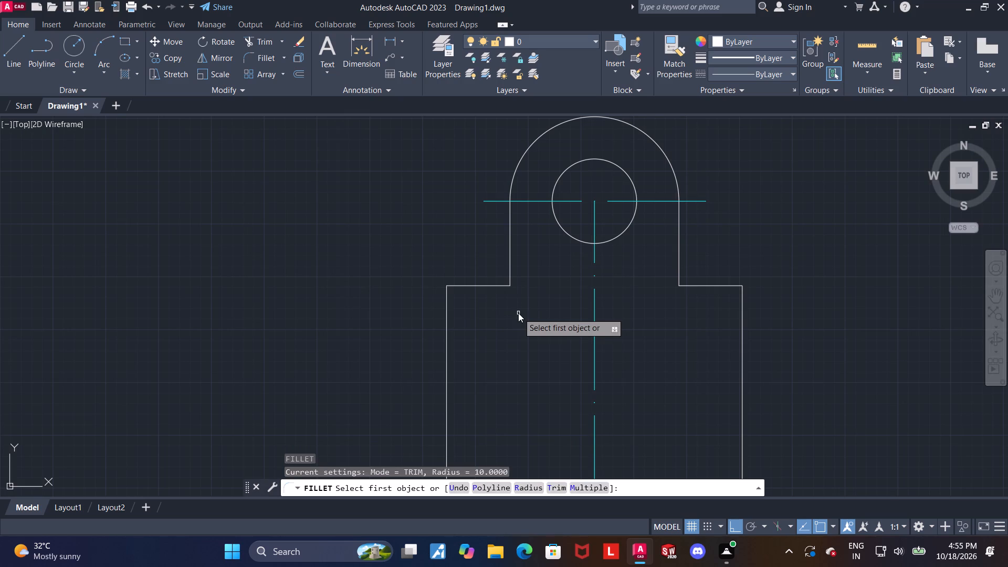
pyautogui.press('Return')
pyautogui.write('10')
pyautogui.press('Return')
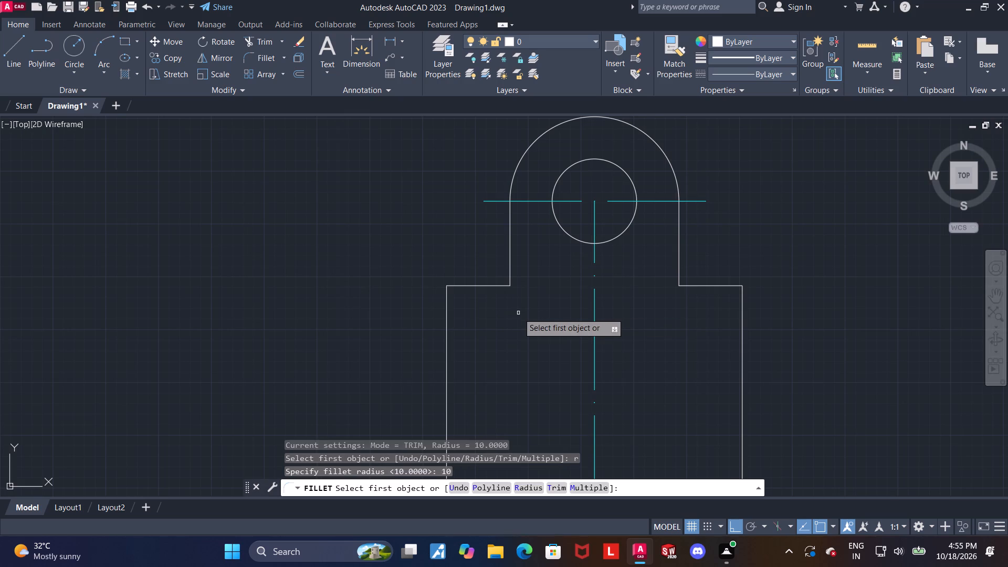
pyautogui.click(447, 298)
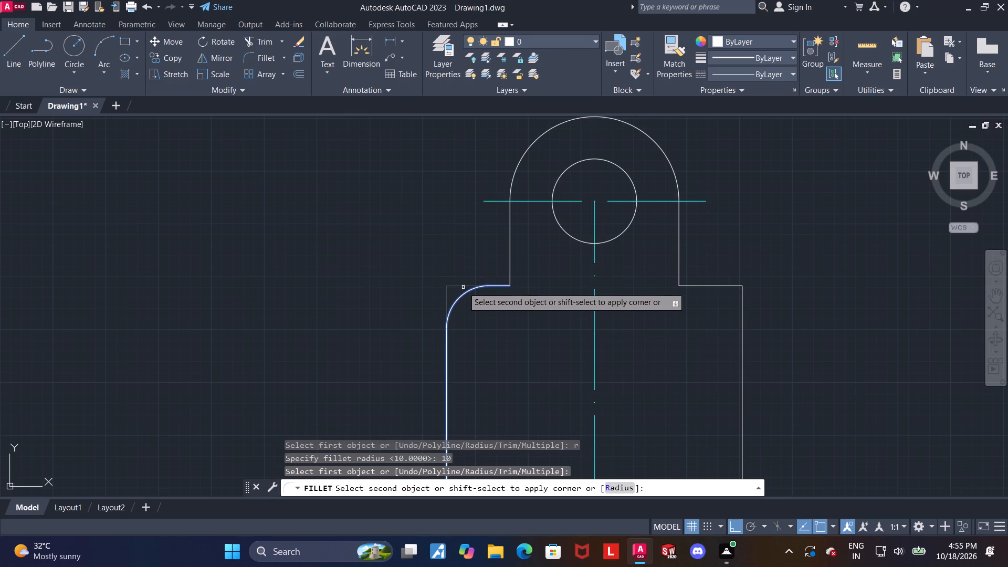
pyautogui.click(463, 287)
pyautogui.press('Escape')
pyautogui.press('Escape')
pyautogui.press('Escape')
# Fillet the right outer shoulder corner between the horizontal shoulder and the body's vertical side with radius 10.
pyautogui.press('f')
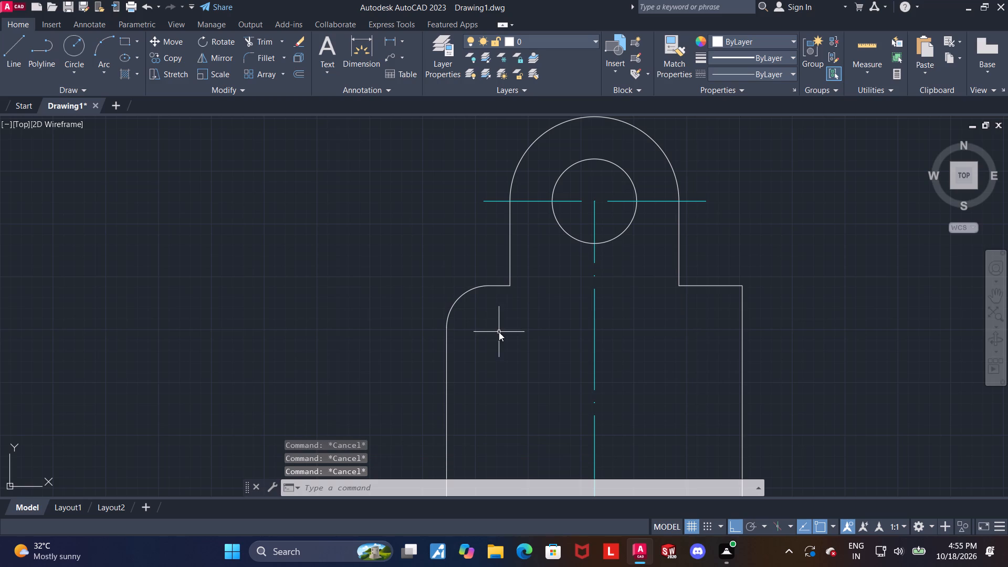
pyautogui.press('Return')
pyautogui.press('r')
pyautogui.press('Return')
pyautogui.write('10')
pyautogui.press('Return')
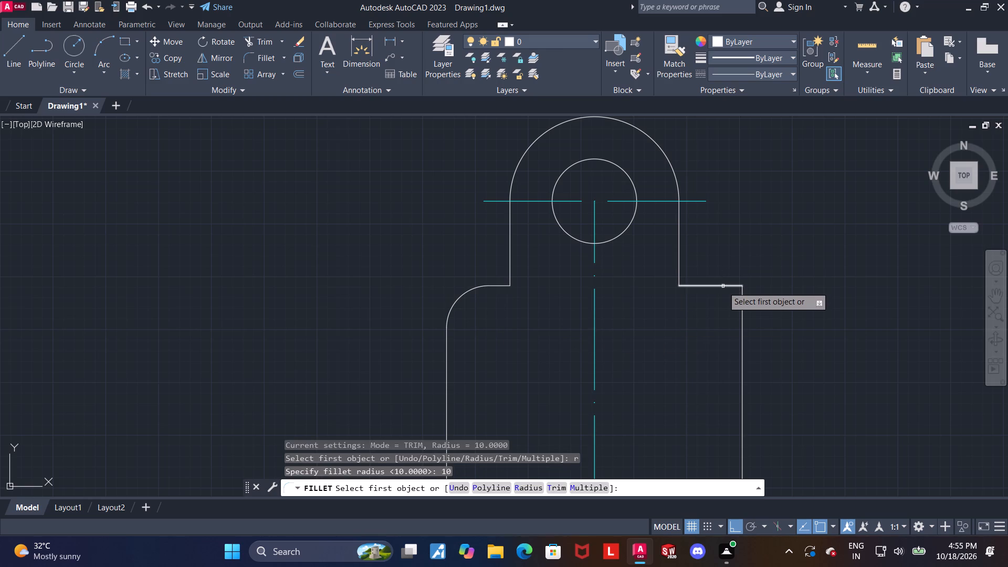
pyautogui.click(723, 287)
pyautogui.click(742, 306)
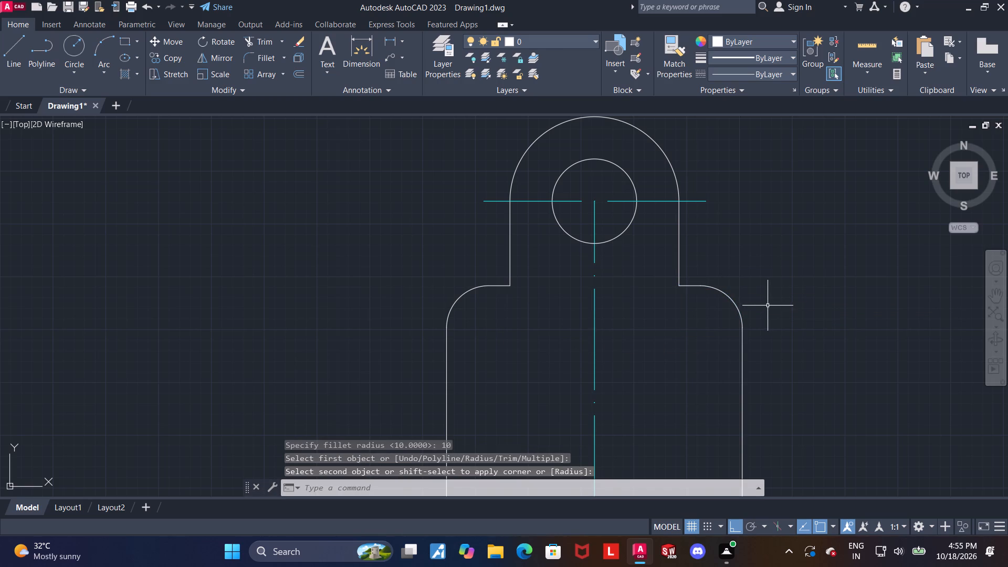
pyautogui.click(752, 299)
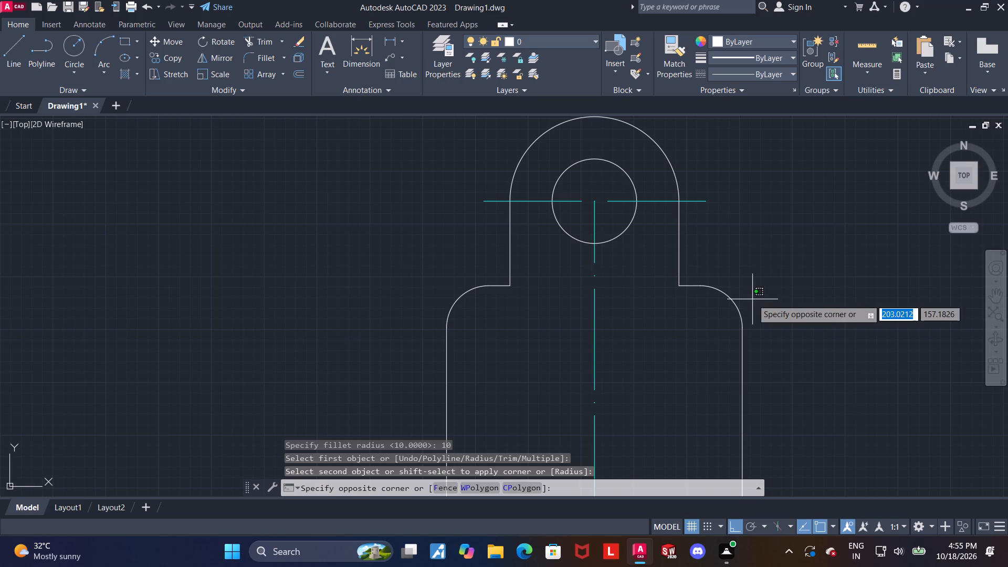
pyautogui.press('Escape')
pyautogui.press('Escape')
pyautogui.press('Escape')
# Fillet the left inner corner between the shoulder and the round-topped section's vertical side with radius 5.
pyautogui.press('f')
pyautogui.press('Return')
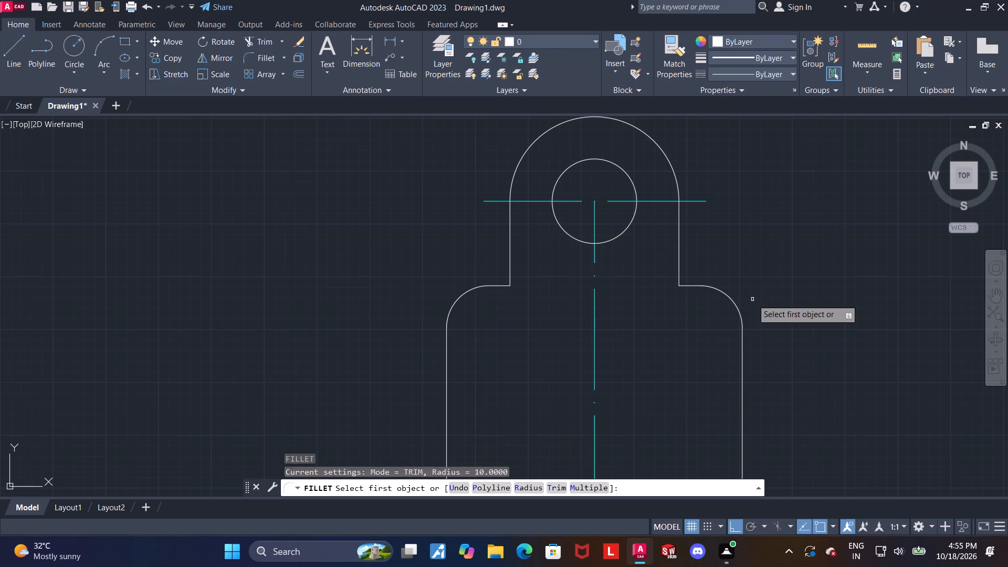
pyautogui.press('r')
pyautogui.press('Return')
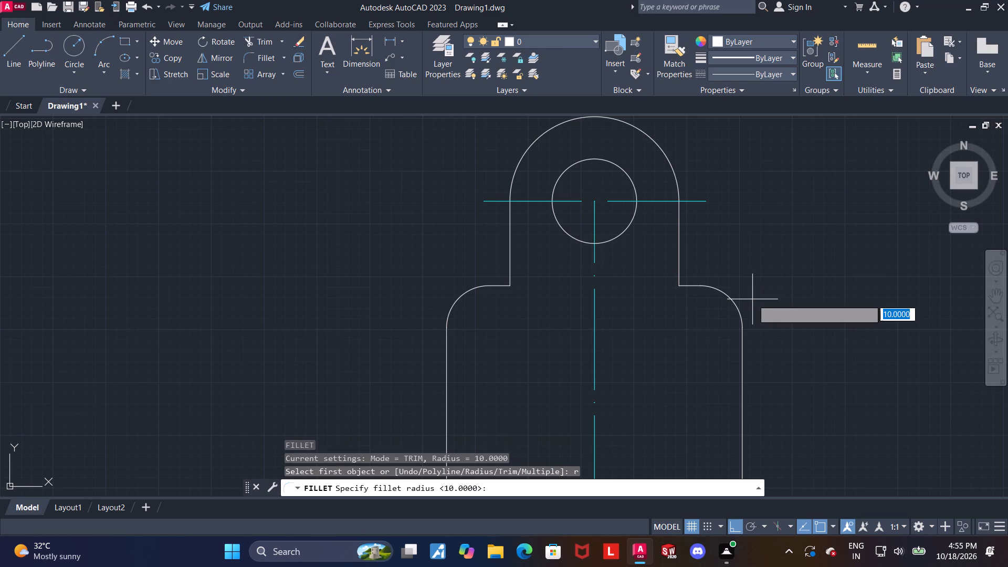
pyautogui.press('5')
pyautogui.press('Return')
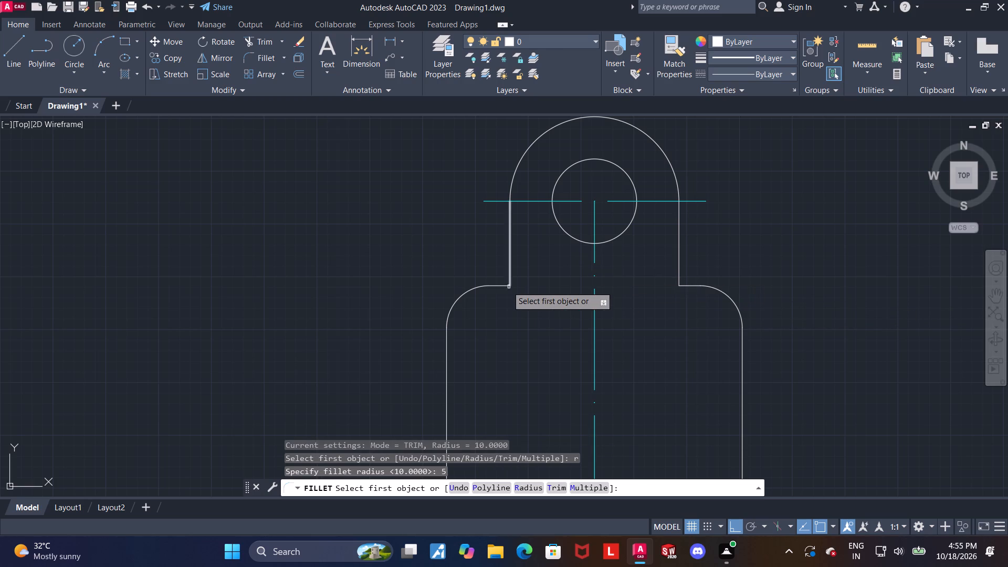
pyautogui.click(500, 285)
pyautogui.click(510, 281)
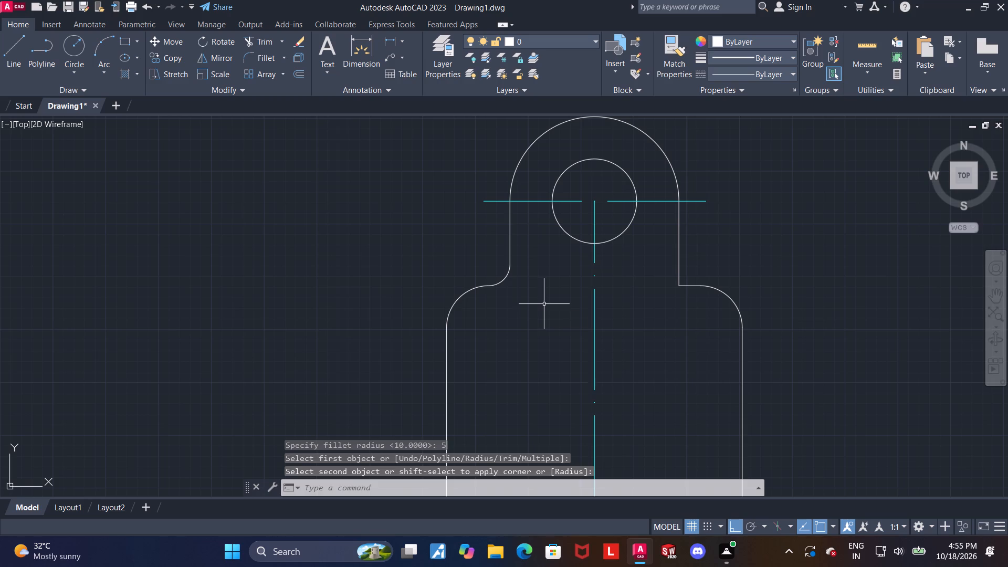
# Fillet the right inner corner between the round-topped section's vertical side and the shoulder with radius 5.
pyautogui.press('f')
pyautogui.press('Return')
pyautogui.press('r')
pyautogui.press('Return')
pyautogui.press('5')
pyautogui.press('Return')
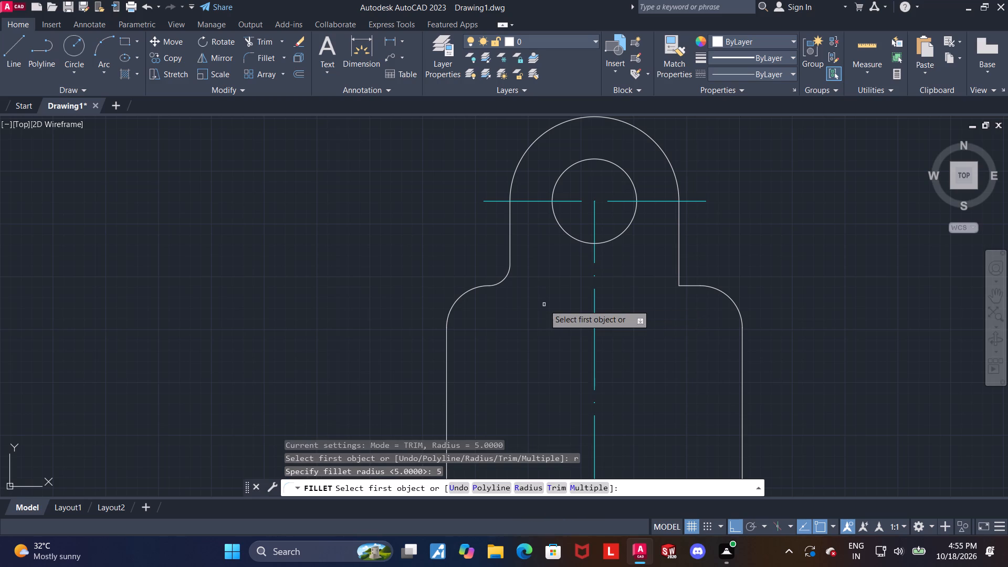
pyautogui.click(678, 277)
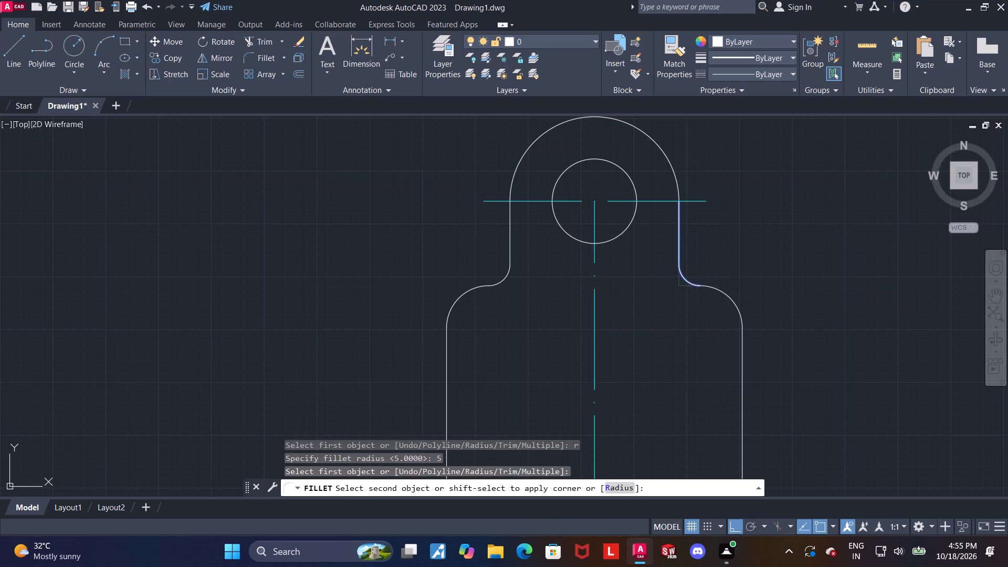
pyautogui.click(690, 287)
pyautogui.press('Escape')
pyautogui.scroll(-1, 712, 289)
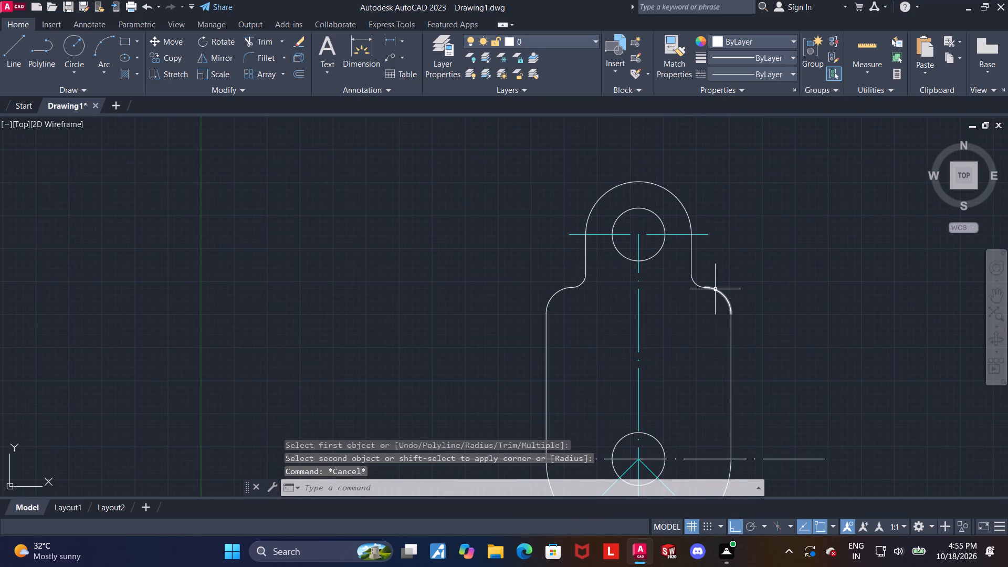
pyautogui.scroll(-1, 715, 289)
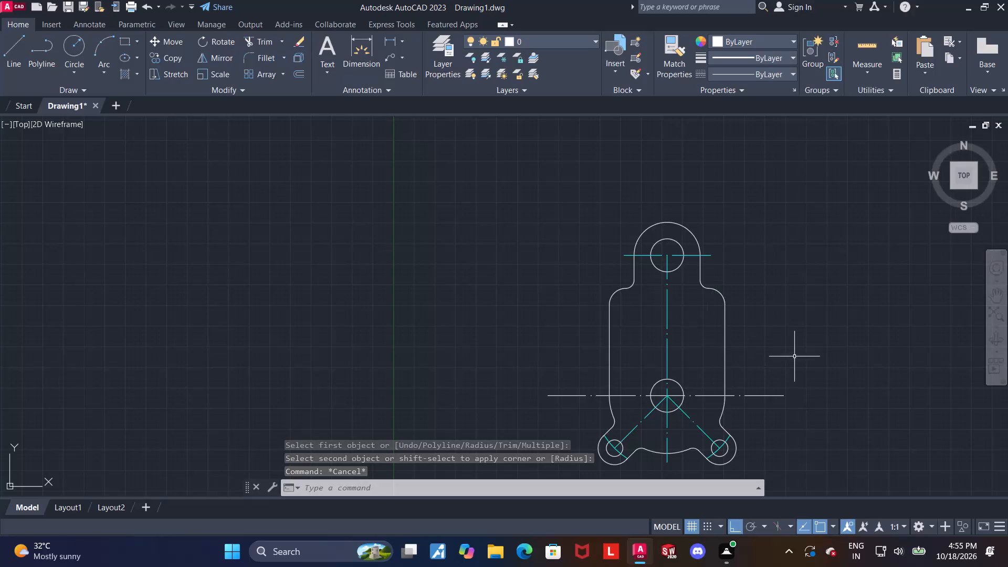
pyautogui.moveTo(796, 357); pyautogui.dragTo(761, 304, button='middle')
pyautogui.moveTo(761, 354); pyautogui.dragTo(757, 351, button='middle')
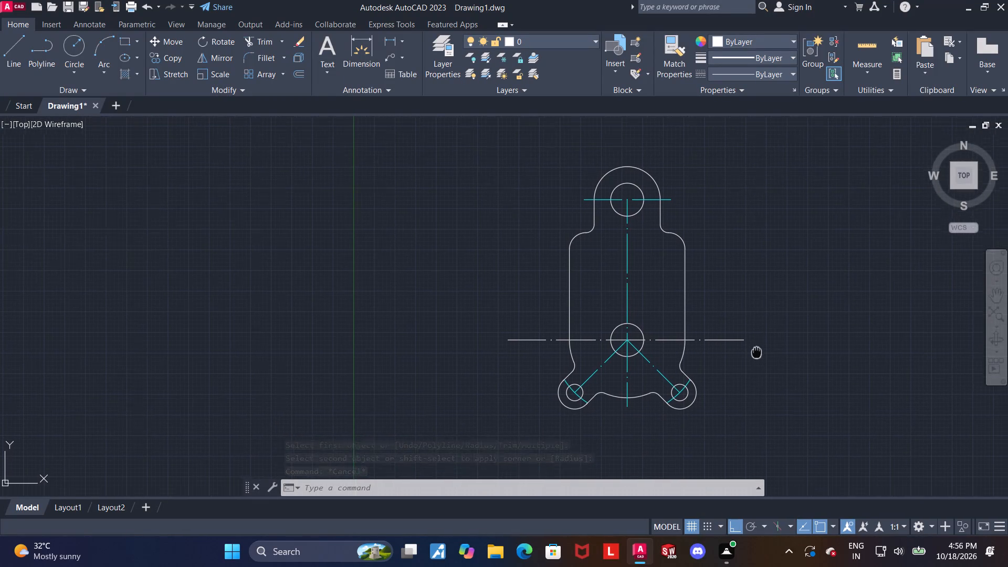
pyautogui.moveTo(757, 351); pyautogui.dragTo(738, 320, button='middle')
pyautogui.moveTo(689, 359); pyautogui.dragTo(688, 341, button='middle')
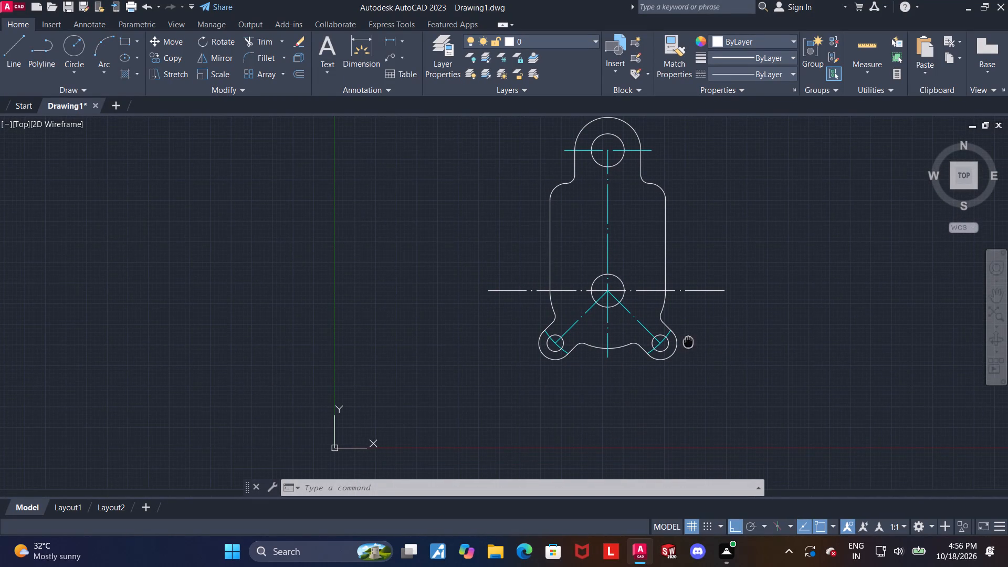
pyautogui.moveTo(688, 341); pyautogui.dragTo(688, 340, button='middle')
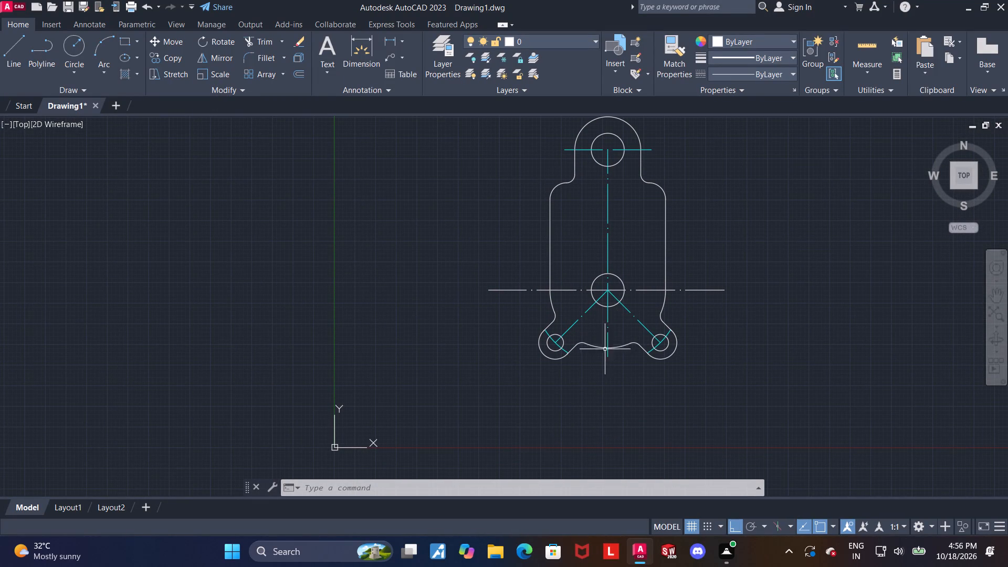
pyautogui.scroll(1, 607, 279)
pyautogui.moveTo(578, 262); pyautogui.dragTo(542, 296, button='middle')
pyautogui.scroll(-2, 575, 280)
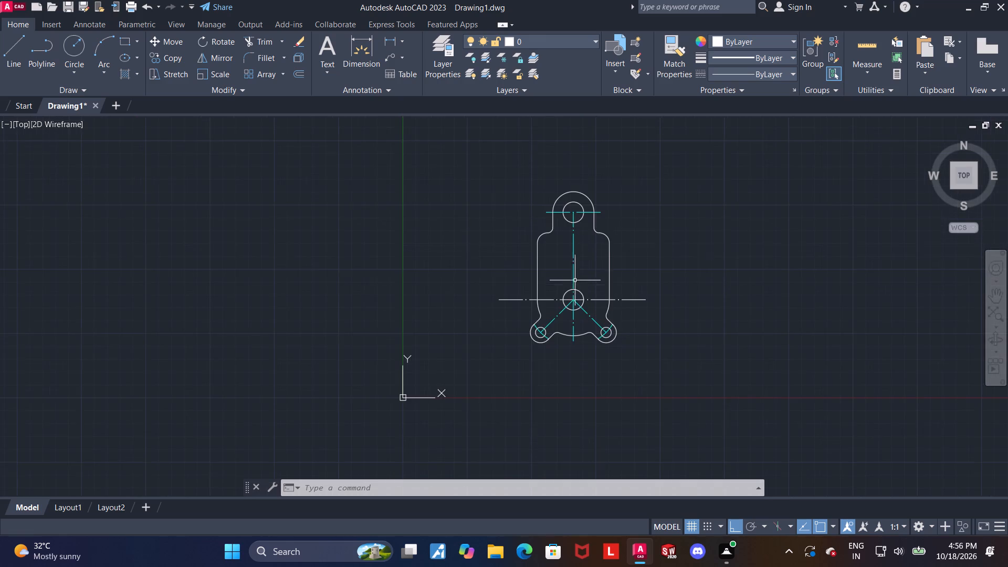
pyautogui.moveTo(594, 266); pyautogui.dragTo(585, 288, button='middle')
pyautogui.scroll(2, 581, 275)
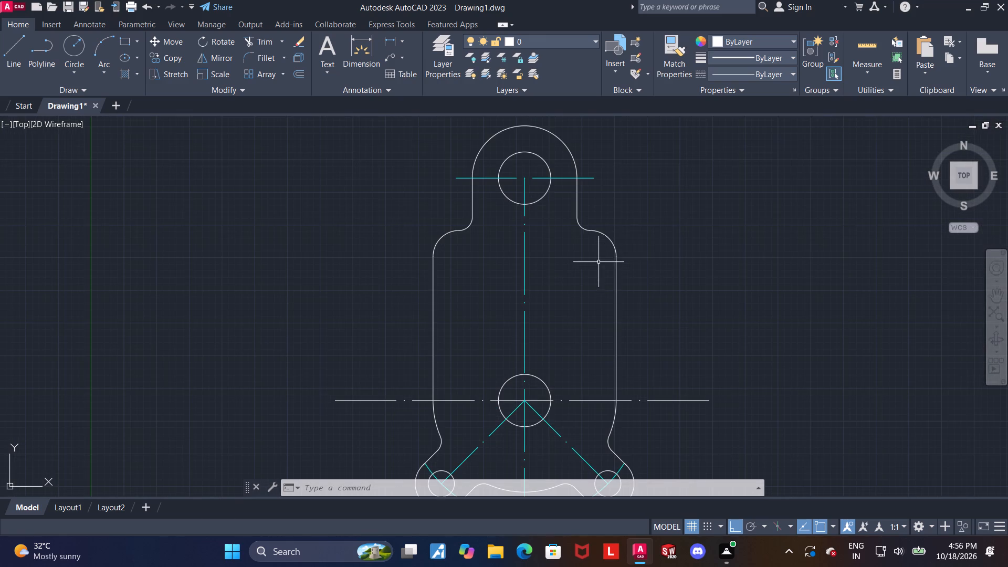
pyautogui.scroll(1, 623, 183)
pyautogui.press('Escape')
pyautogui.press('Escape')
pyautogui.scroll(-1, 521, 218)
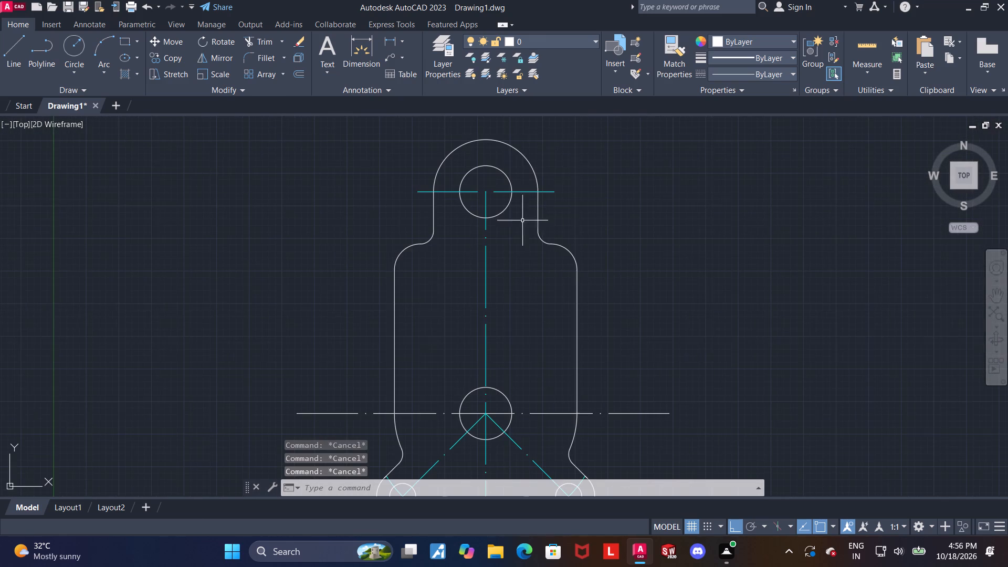
# Draw a vertical line from the top hole's centre upward past the rounded top of the part.
pyautogui.moveTo(501, 250); pyautogui.dragTo(490, 332, button='middle')
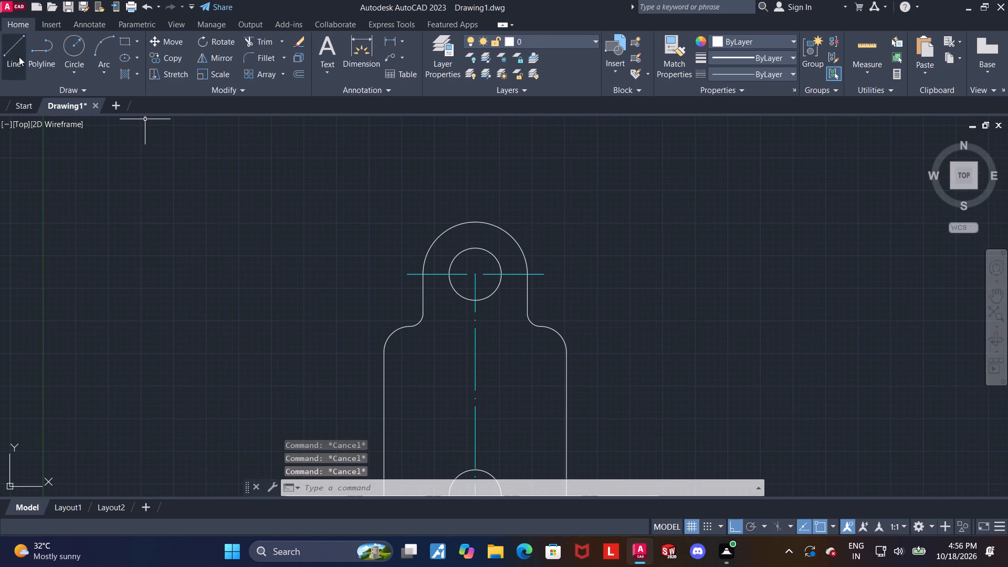
pyautogui.click(18, 56)
pyautogui.scroll(3, 477, 273)
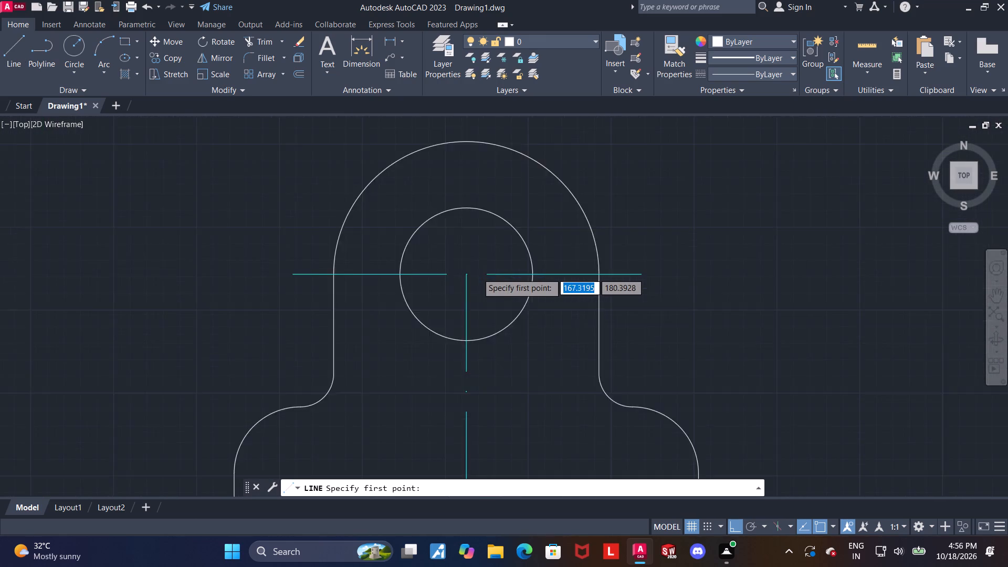
pyautogui.scroll(5, 462, 274)
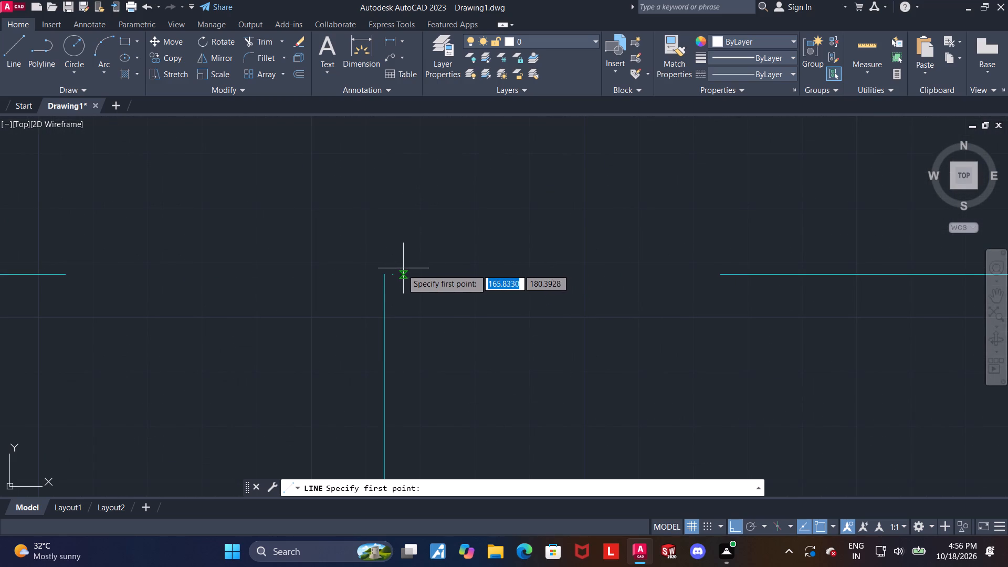
pyautogui.click(384, 269)
pyautogui.scroll(-7, 384, 270)
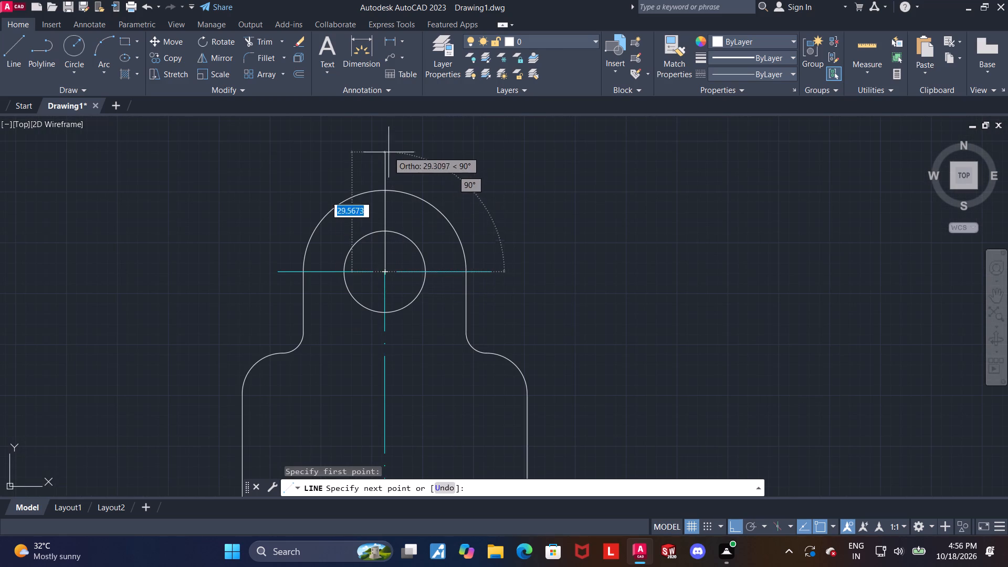
pyautogui.click(385, 142)
pyautogui.press('Escape')
# Give the new vertical line above the top hole's centre the ACAD dash-dot linetype and the colour Cyan.
pyautogui.click(385, 194)
pyautogui.click(735, 66)
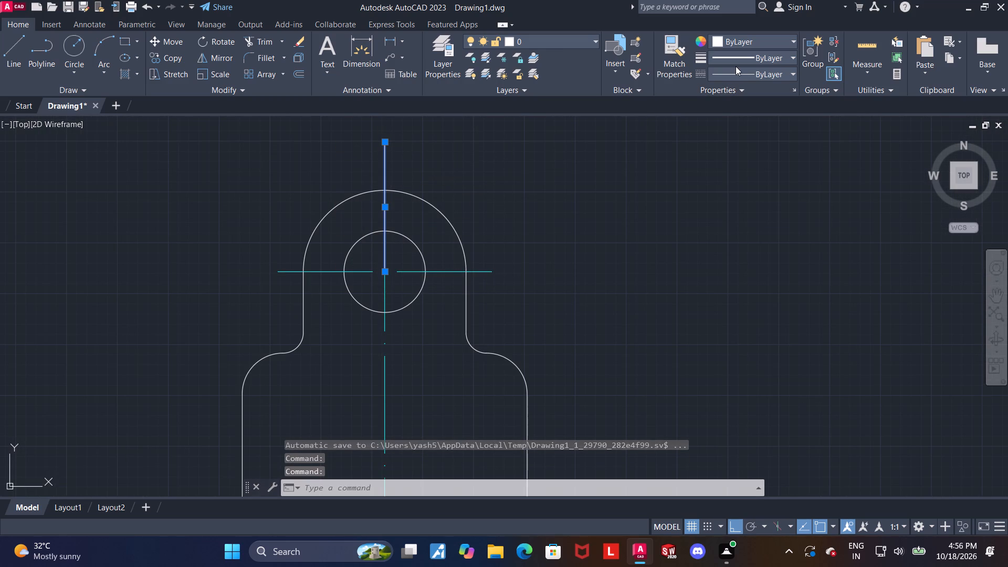
pyautogui.click(737, 73)
pyautogui.click(745, 119)
pyautogui.click(755, 44)
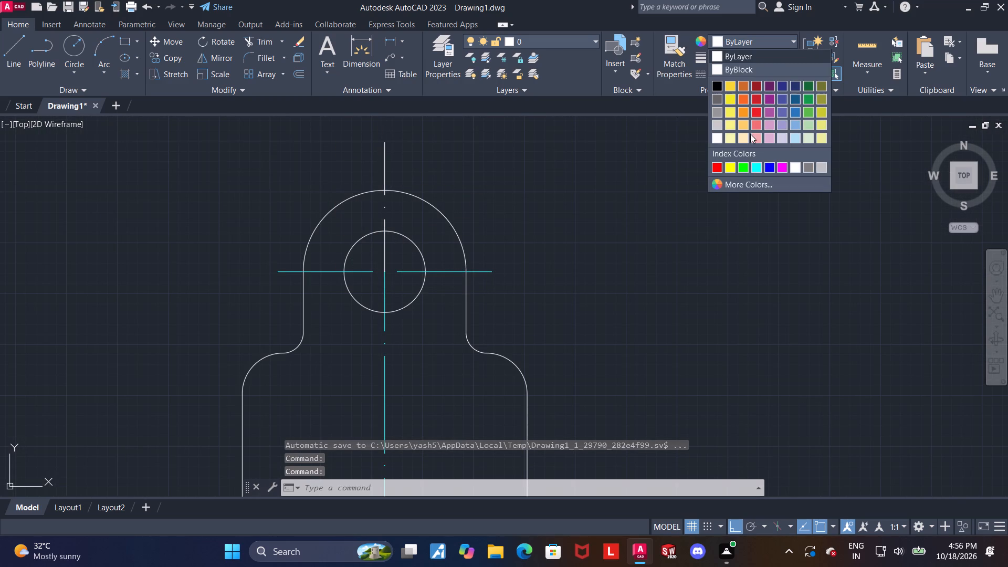
pyautogui.click(751, 165)
pyautogui.press('Escape')
# Join the new upper line and the long vertical centreline below it into a single line.
pyautogui.click(384, 225)
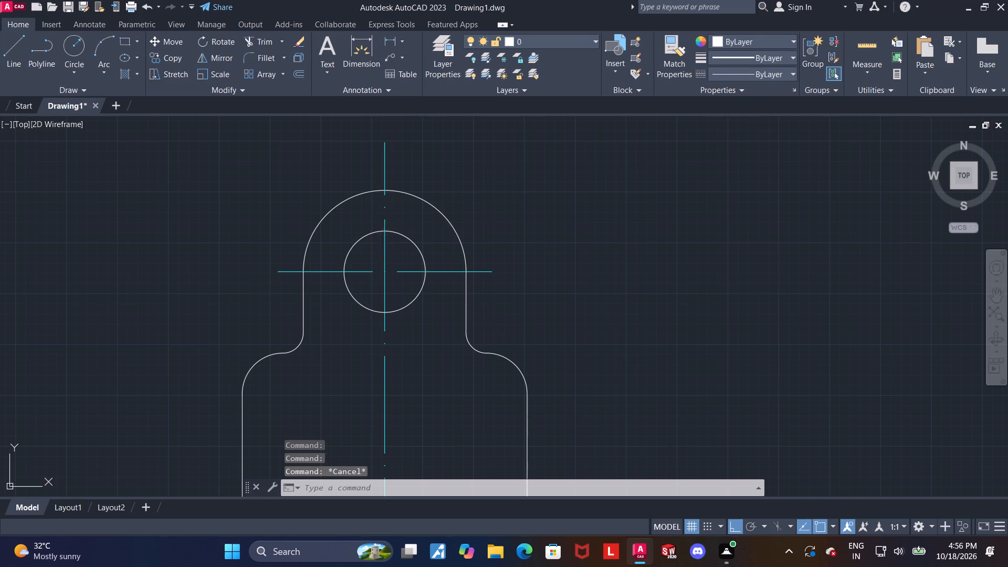
pyautogui.click(386, 364)
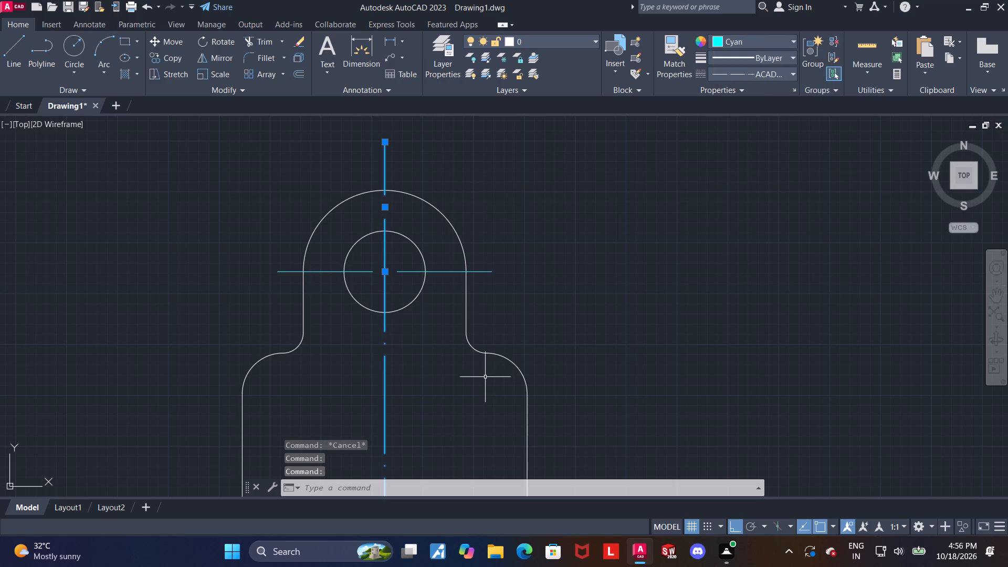
pyautogui.press('j')
pyautogui.press('Return')
pyautogui.press('Escape')
pyautogui.scroll(-1, 459, 293)
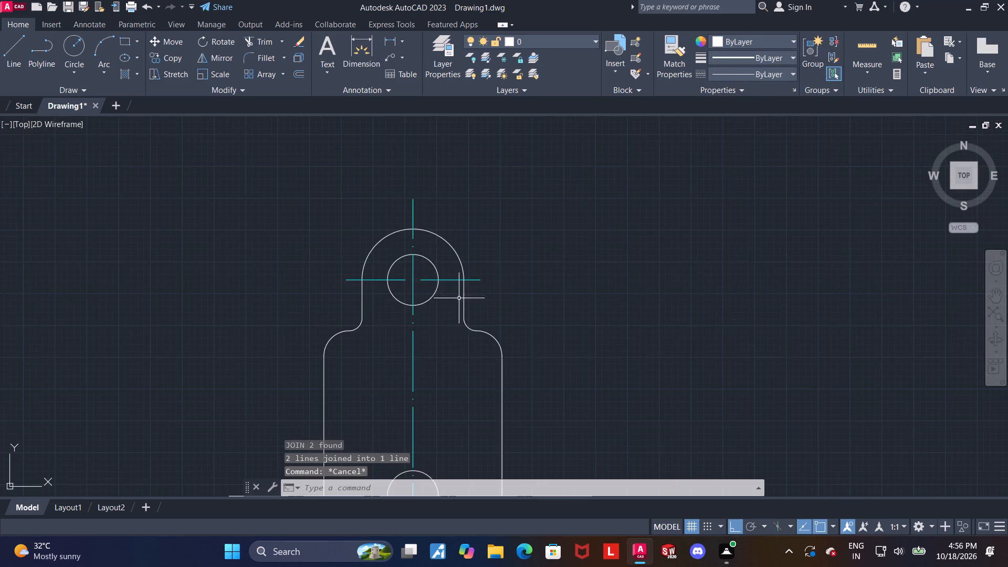
# Dimension the vertical distance from the top hole's horizontal centreline to the right shoulder, placed outside the part's right side.
pyautogui.scroll(1, 443, 269)
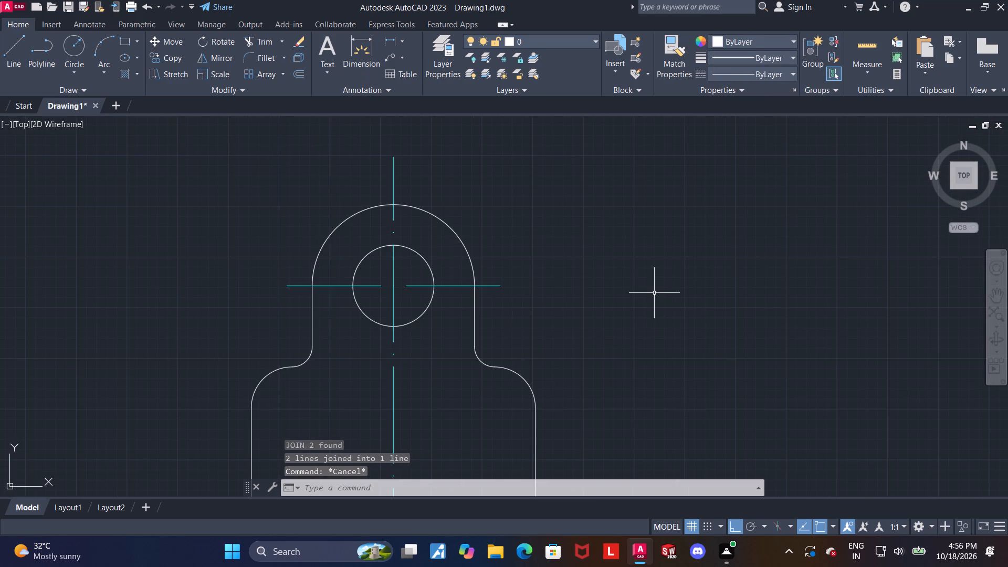
pyautogui.click(364, 51)
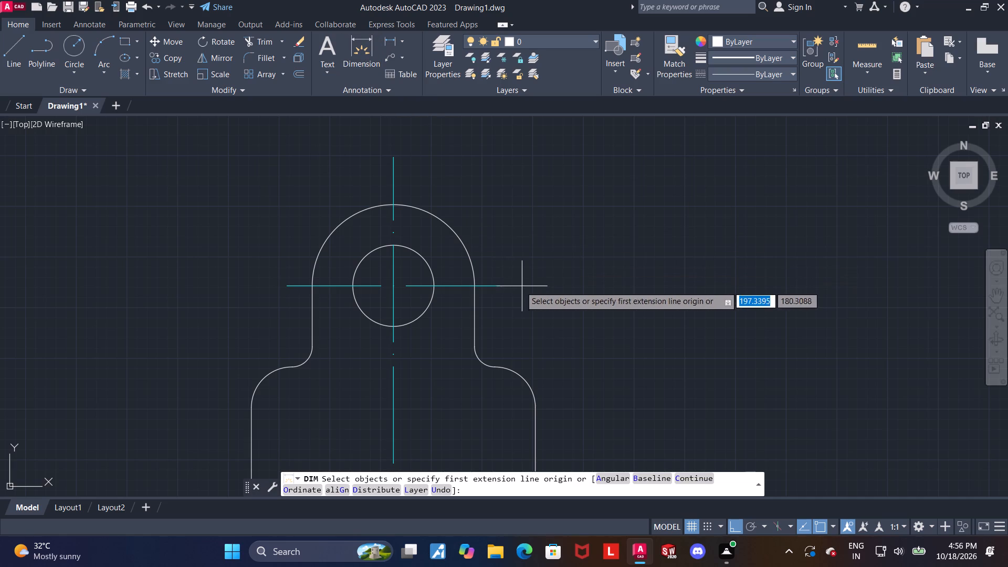
pyautogui.click(501, 286)
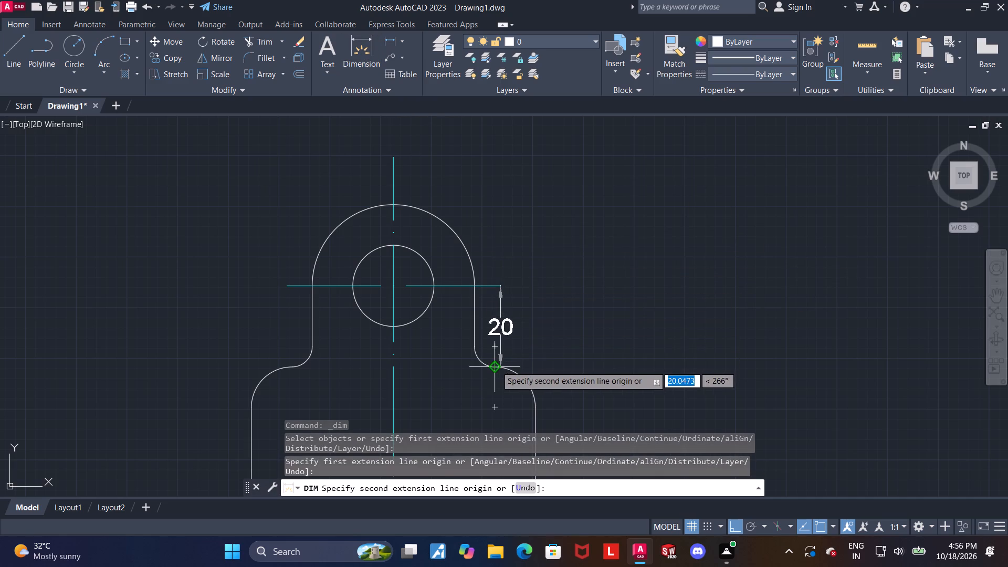
pyautogui.click(496, 366)
pyautogui.click(588, 355)
pyautogui.press('Escape')
# Dimension the vertical distance between the top hole's and the lower central hole's horizontal centrelines, outside the shoulder dimension.
pyautogui.scroll(-1, 594, 354)
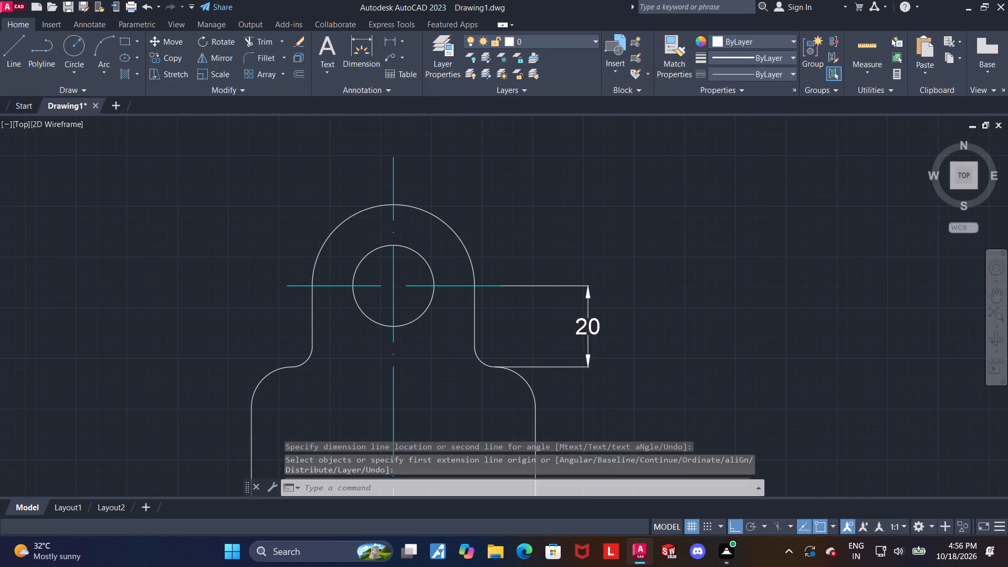
pyautogui.scroll(-1, 594, 354)
pyautogui.moveTo(638, 430); pyautogui.dragTo(572, 323, button='middle')
pyautogui.press('Escape')
pyautogui.click(362, 48)
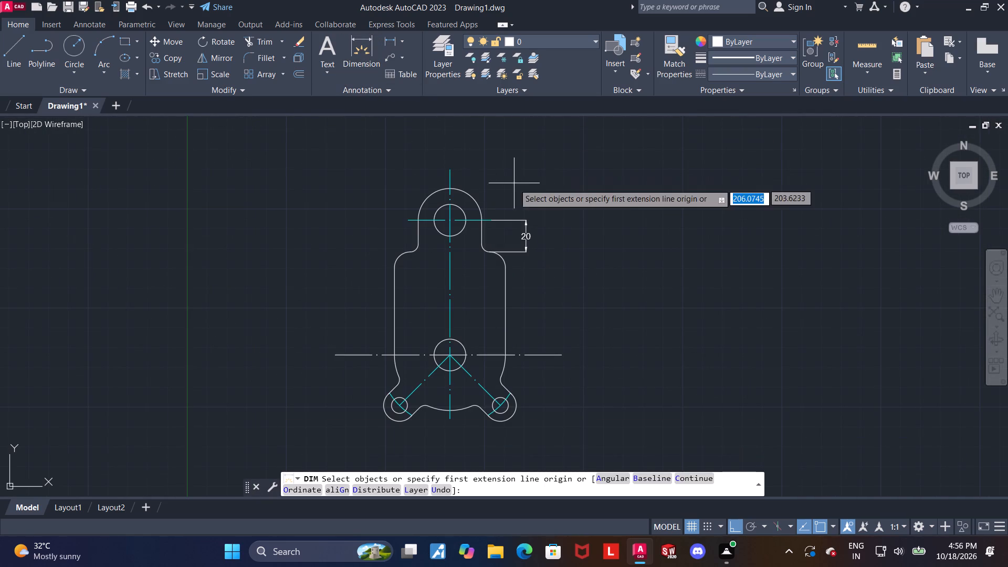
pyautogui.click(490, 220)
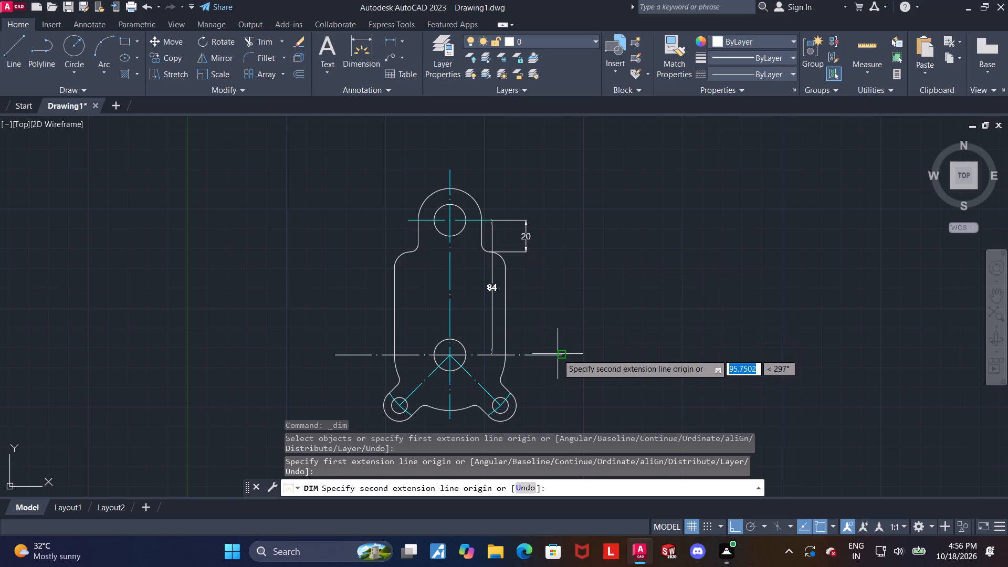
pyautogui.click(505, 353)
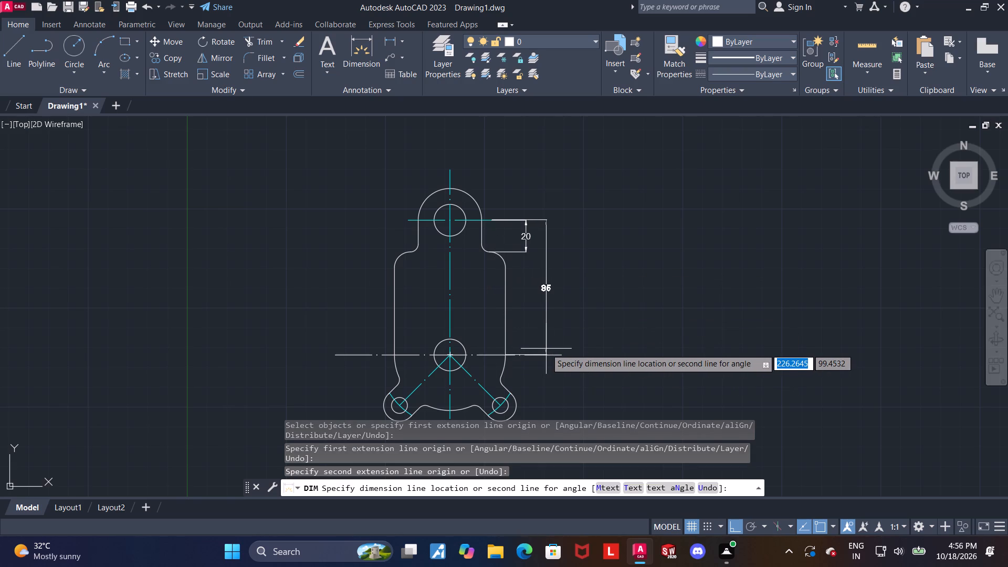
pyautogui.scroll(1, 546, 349)
pyautogui.click(547, 348)
pyautogui.press('Escape')
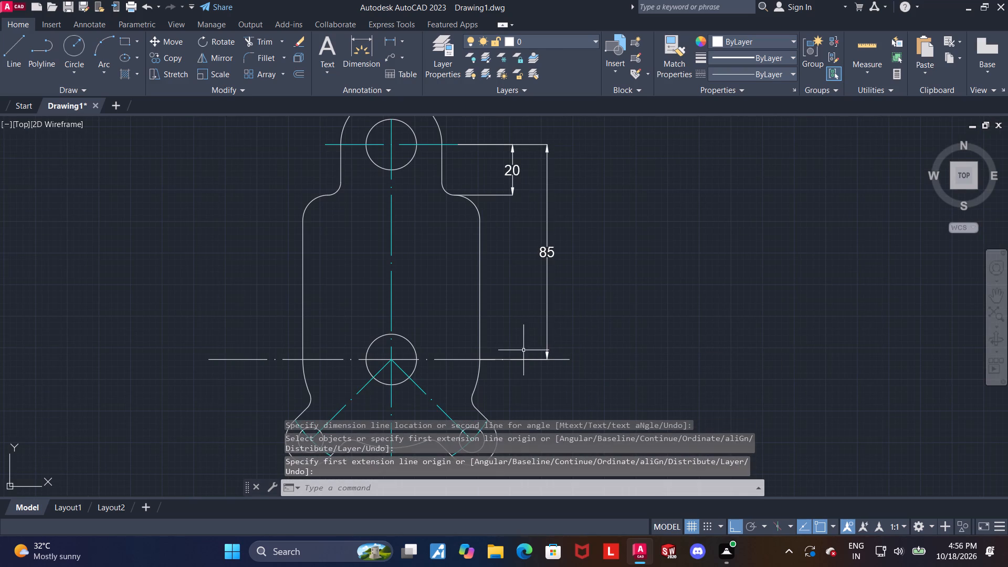
# Change the colour of the horizontal centreline through the lower central hole to Cyan.
pyautogui.click(465, 361)
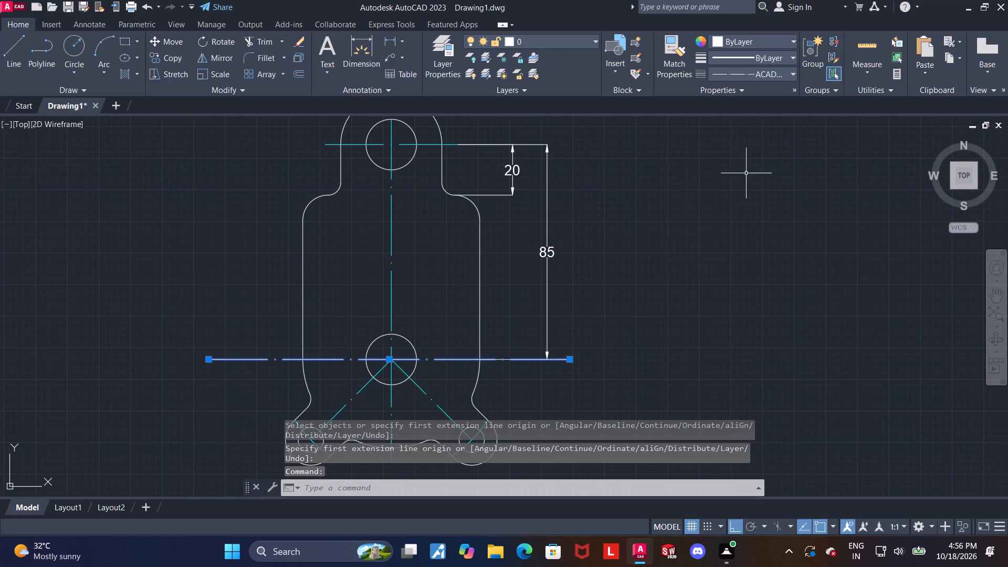
pyautogui.click(750, 41)
pyautogui.click(757, 165)
pyautogui.press('Escape')
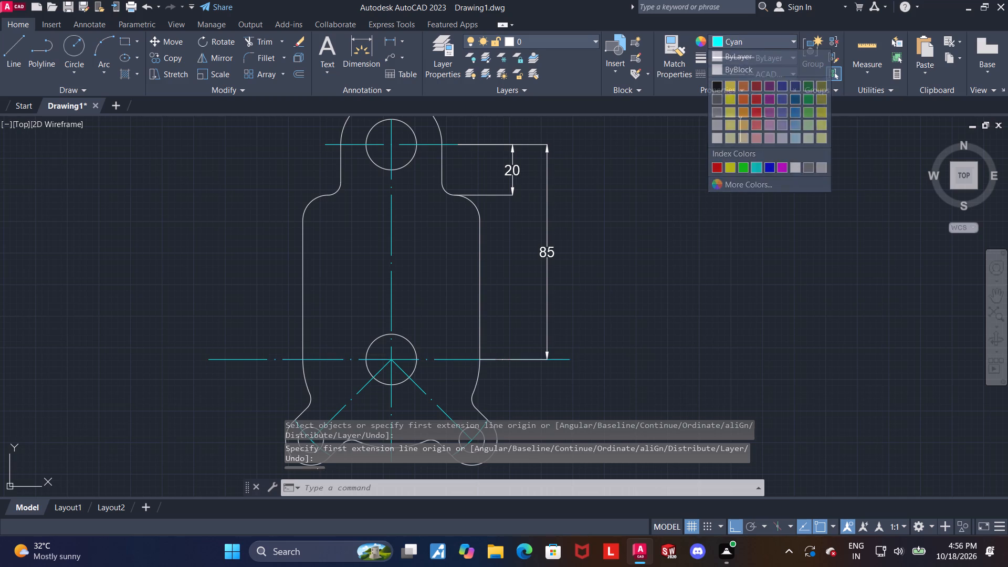
# Add a radius dimension to the right lower lobe's outer arc, placed below the lobe.
pyautogui.scroll(-1, 753, 188)
pyautogui.scroll(2, 558, 235)
pyautogui.moveTo(555, 269); pyautogui.dragTo(556, 268, button='middle')
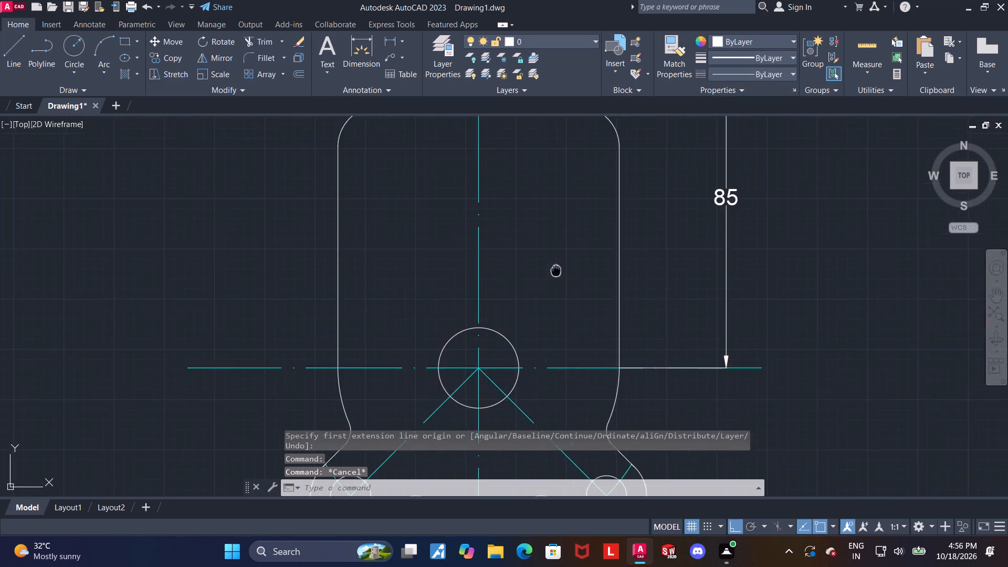
pyautogui.moveTo(556, 268); pyautogui.dragTo(564, 207, button='middle')
pyautogui.click(366, 46)
pyautogui.scroll(-2, 463, 128)
pyautogui.scroll(1, 483, 256)
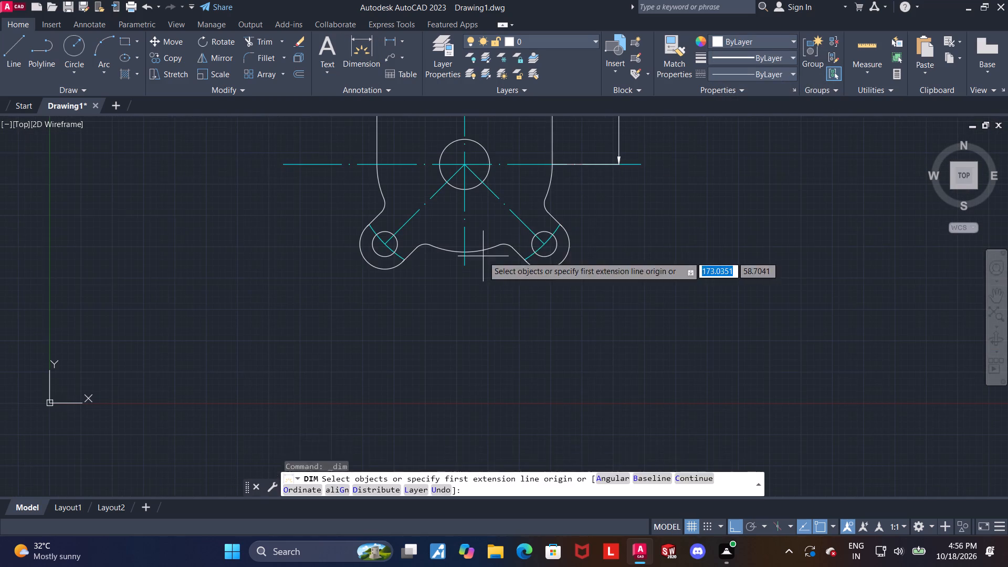
pyautogui.scroll(1, 508, 255)
pyautogui.scroll(2, 542, 306)
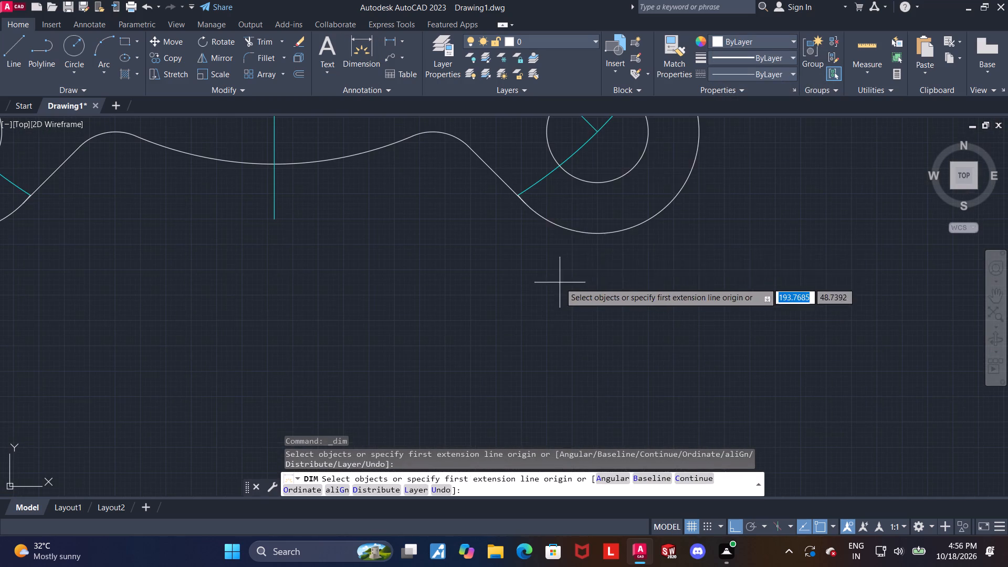
pyautogui.click(572, 227)
pyautogui.click(552, 295)
pyautogui.press('Escape')
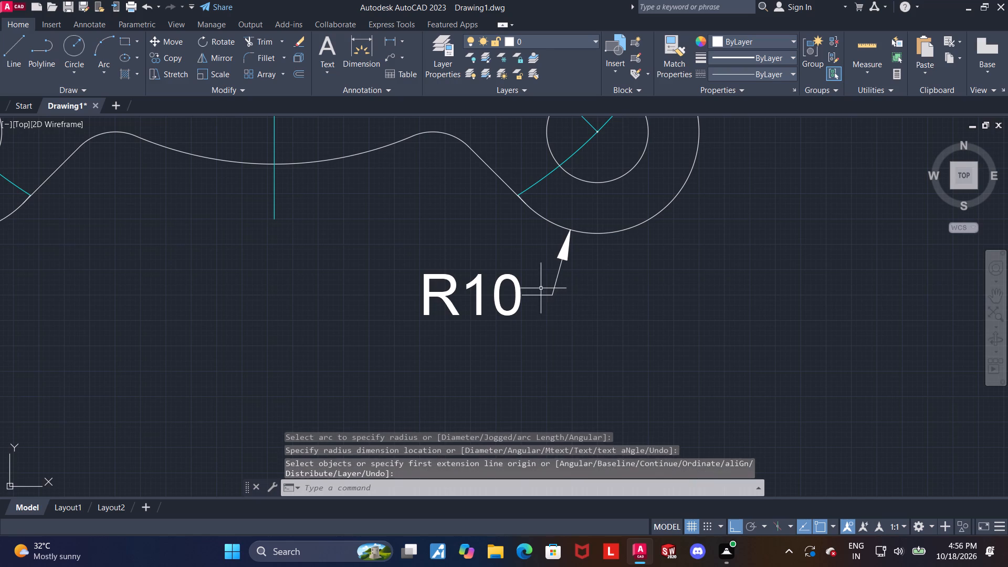
# Add a radius dimension to the small fillet arc between the bottom central arc and the right lobe.
pyautogui.click(359, 43)
pyautogui.scroll(1, 408, 181)
pyautogui.scroll(-3, 469, 167)
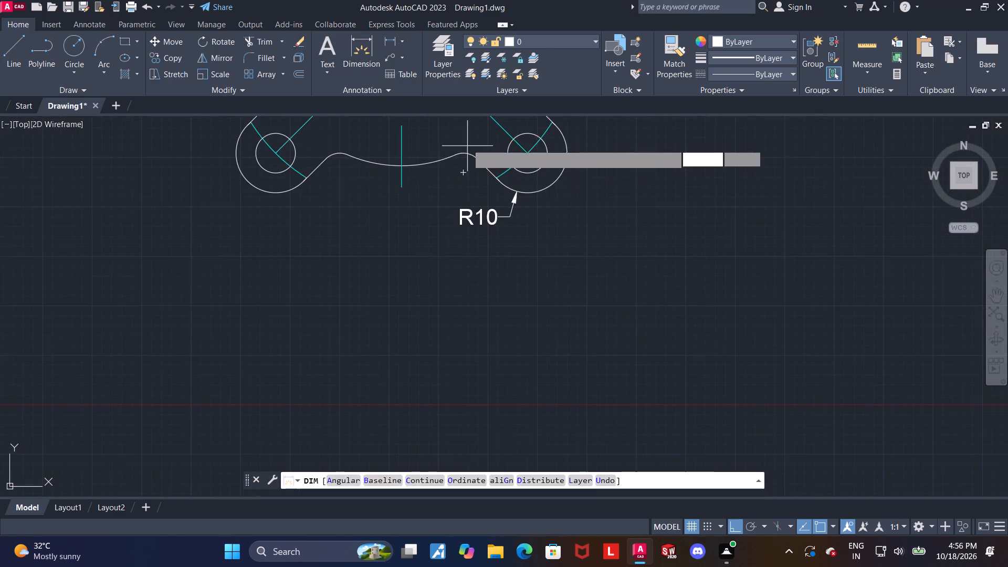
pyautogui.scroll(2, 467, 142)
pyautogui.click(478, 181)
pyautogui.click(471, 202)
pyautogui.press('Escape')
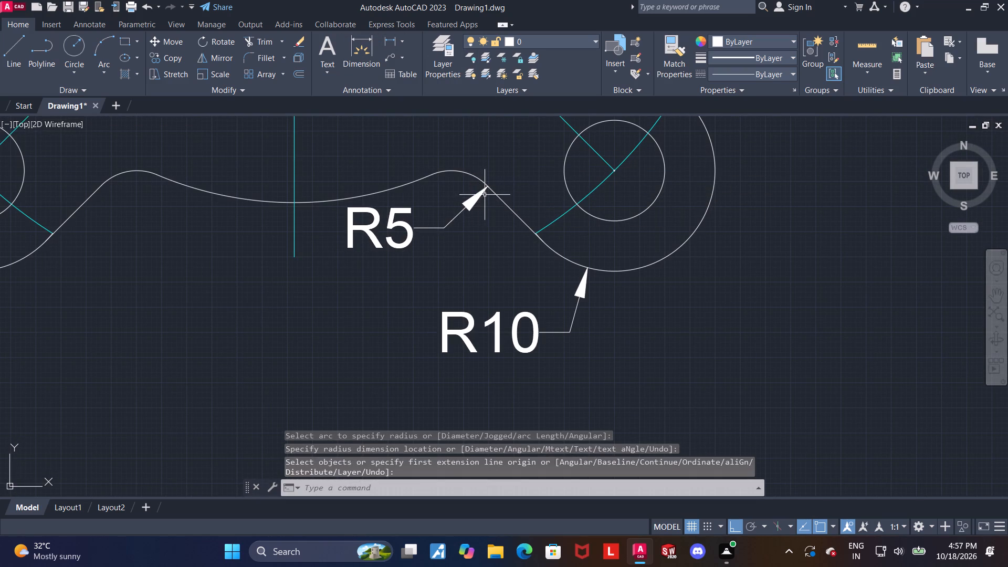
# Add a radius dimension to the large bottom central arc, with its text above the arc inside the part.
pyautogui.click(357, 55)
pyautogui.scroll(-3, 373, 94)
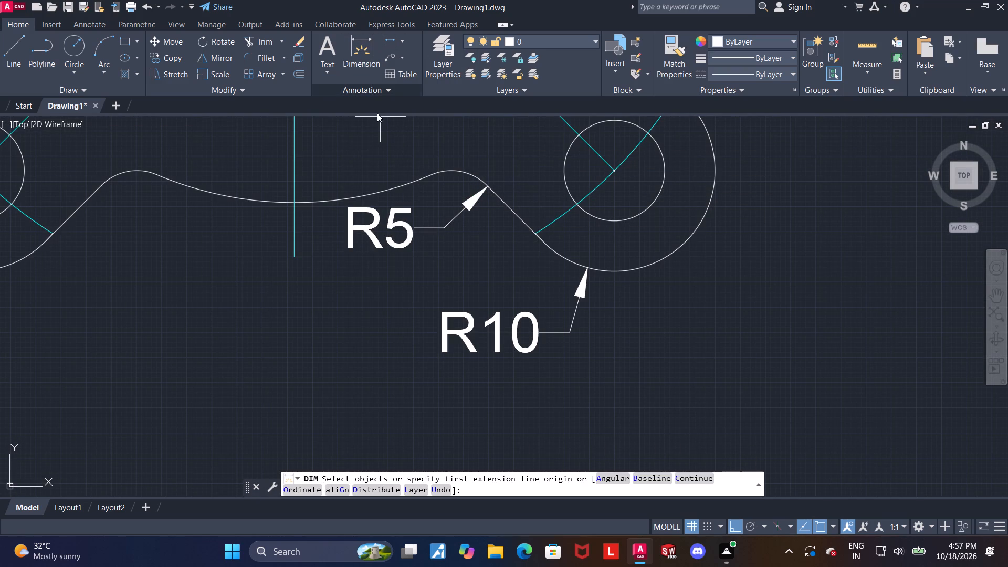
pyautogui.scroll(-2, 351, 182)
pyautogui.scroll(1, 317, 135)
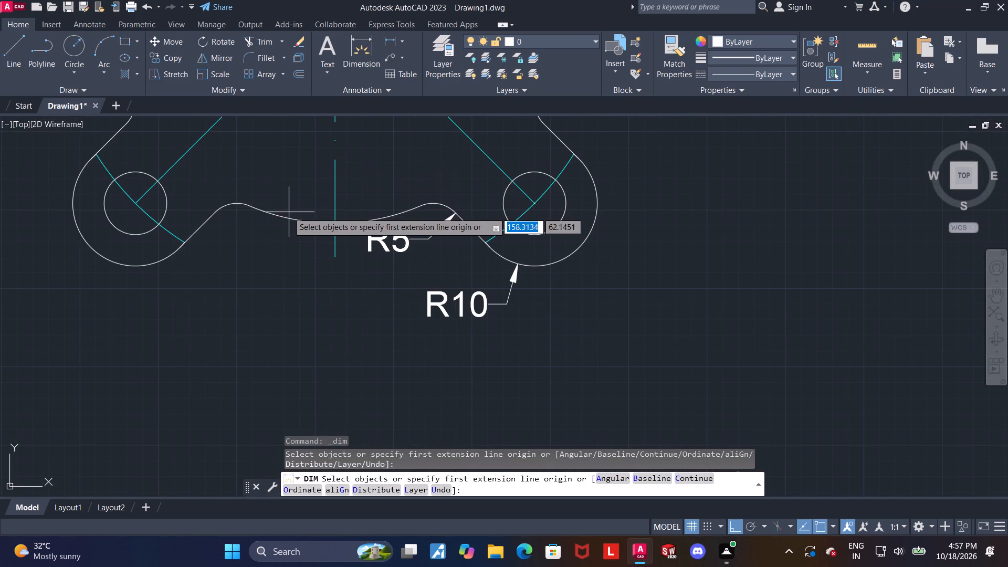
pyautogui.click(287, 216)
pyautogui.click(302, 149)
pyautogui.press('Escape')
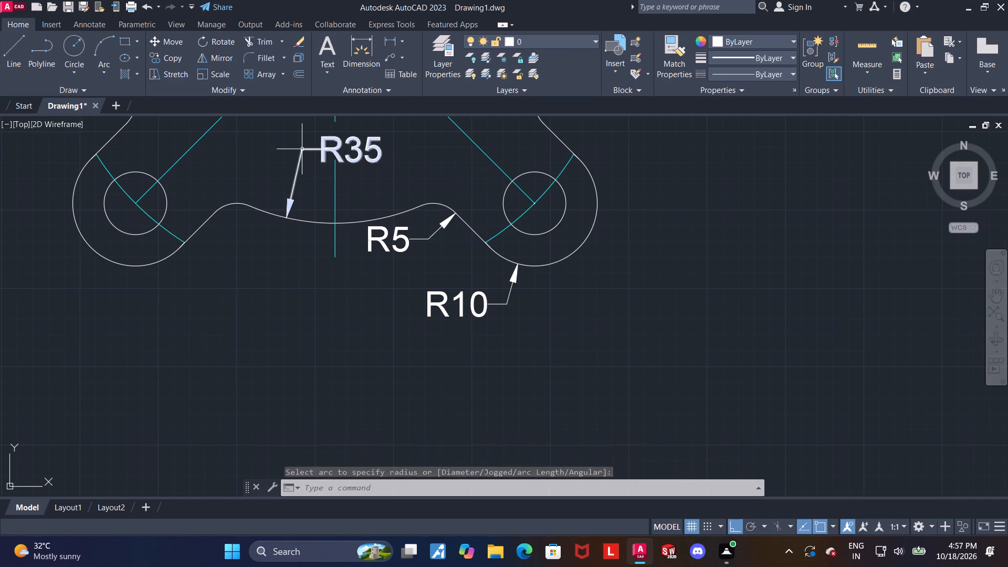
# Add a diameter dimension to the right lobe's hole, with its text outside the part to the right.
pyautogui.click(362, 47)
pyautogui.scroll(1, 586, 242)
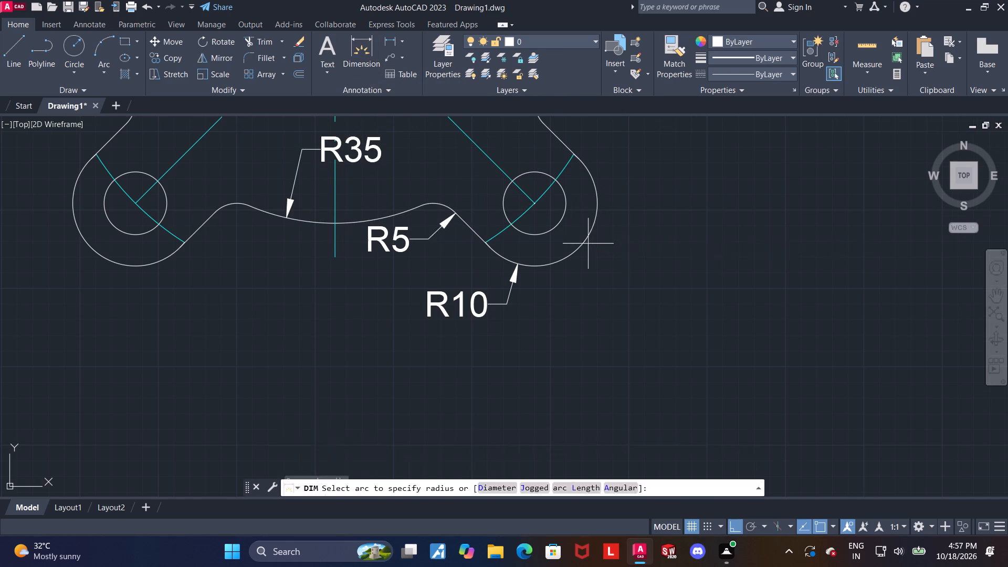
pyautogui.scroll(1, 583, 234)
pyautogui.click(536, 172)
pyautogui.scroll(-2, 548, 182)
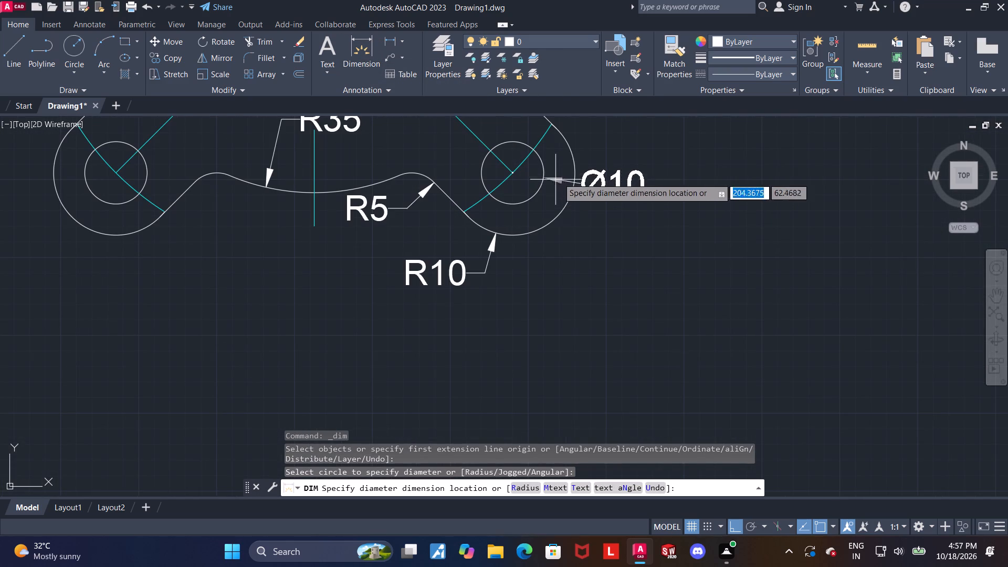
pyautogui.click(623, 170)
pyautogui.press('Escape')
pyautogui.scroll(-3, 618, 194)
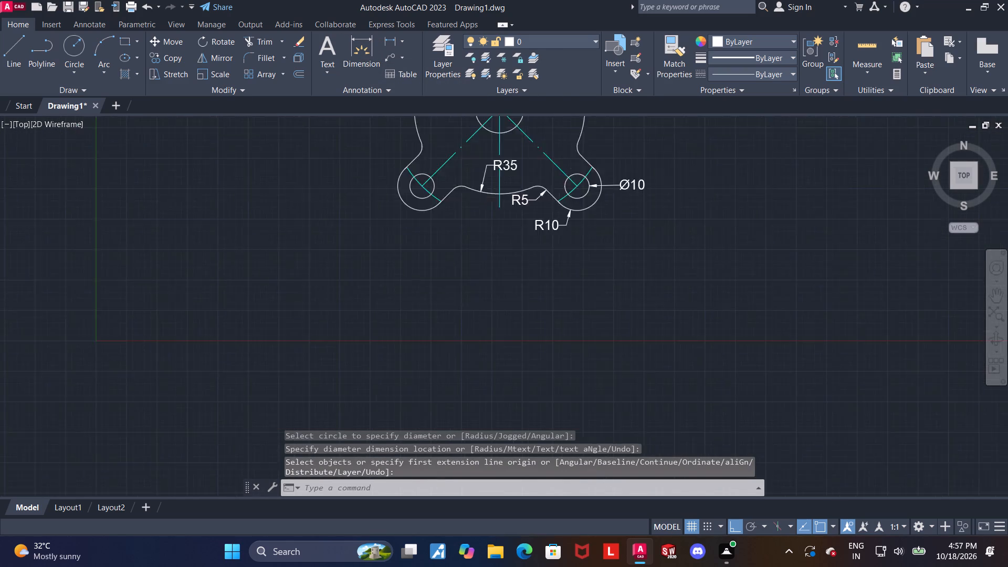
# Add a radius dimension to the small fillet arc just above the right lobe, with its text outside the part.
pyautogui.scroll(3, 596, 132)
pyautogui.click(359, 45)
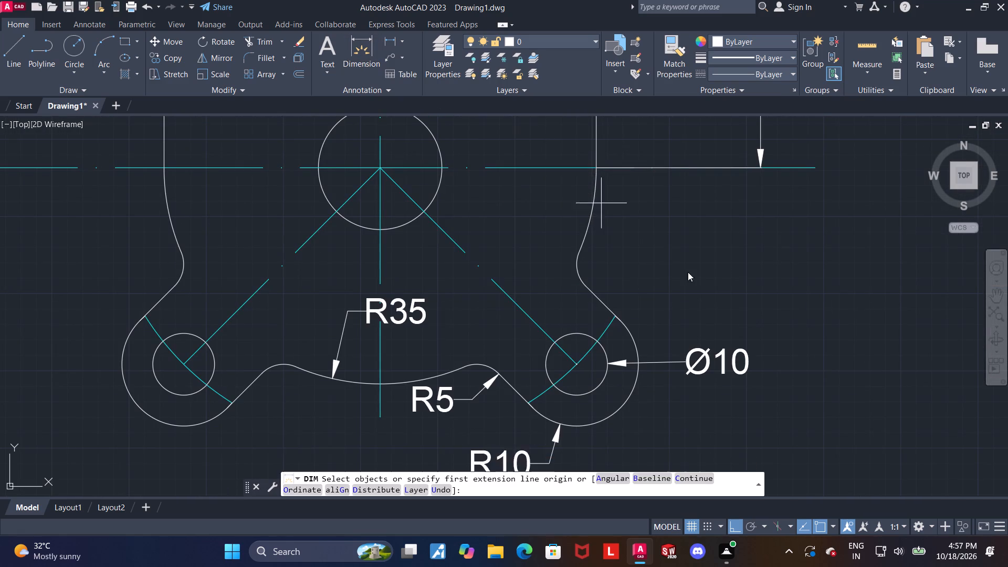
pyautogui.scroll(2, 697, 288)
pyautogui.click(395, 254)
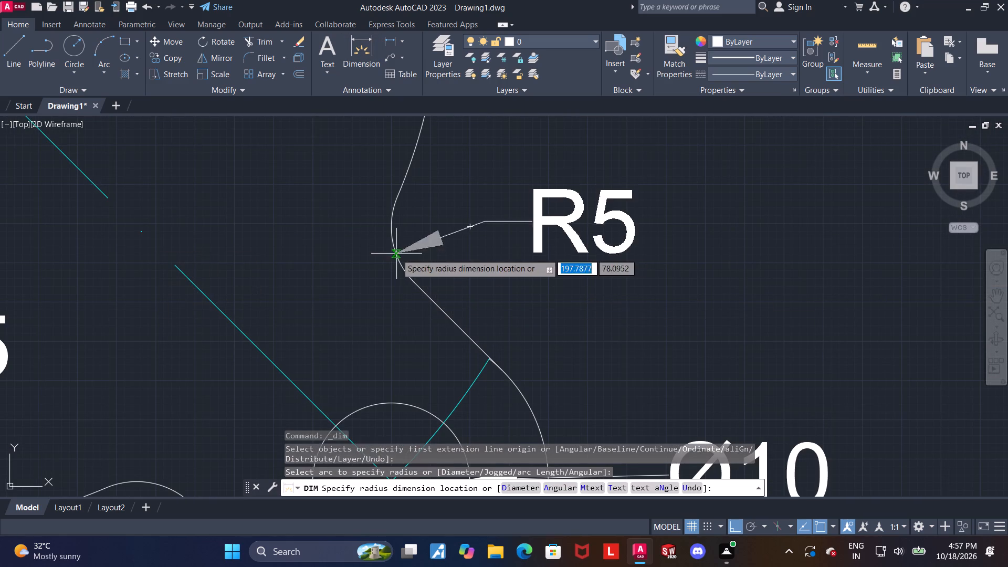
pyautogui.click(449, 244)
pyautogui.press('Escape')
# Add an angular dimension between the left diagonal centreline and the lower horizontal centreline, placed outside the part to the left.
pyautogui.scroll(-3, 449, 244)
pyautogui.moveTo(575, 268); pyautogui.dragTo(853, 268, button='middle')
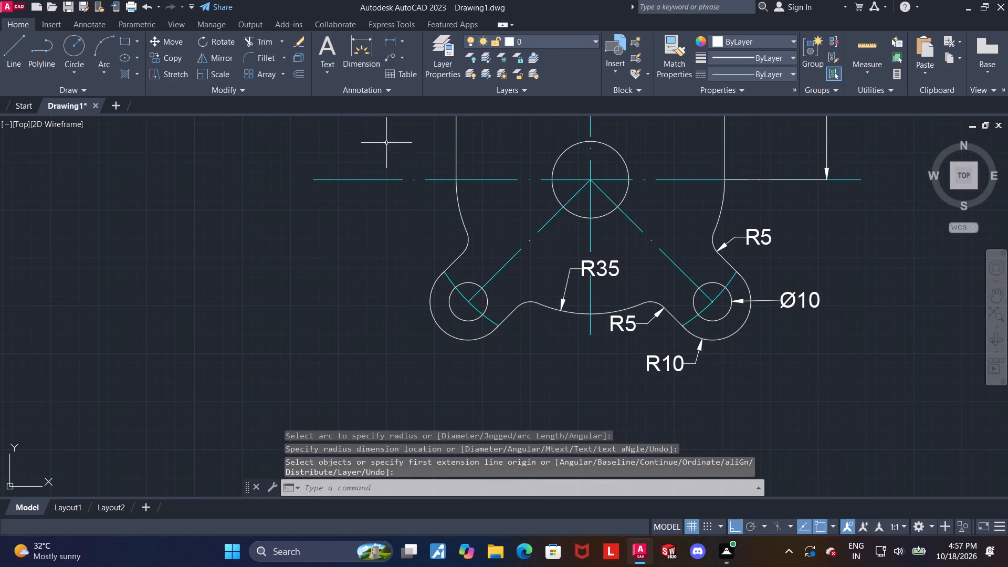
pyautogui.click(358, 49)
pyautogui.click(502, 267)
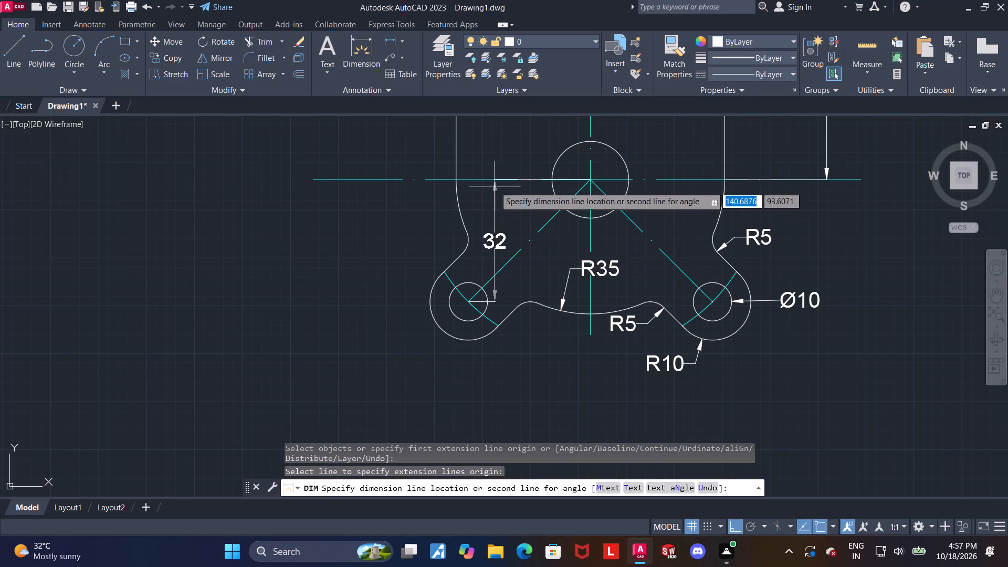
pyautogui.click(486, 181)
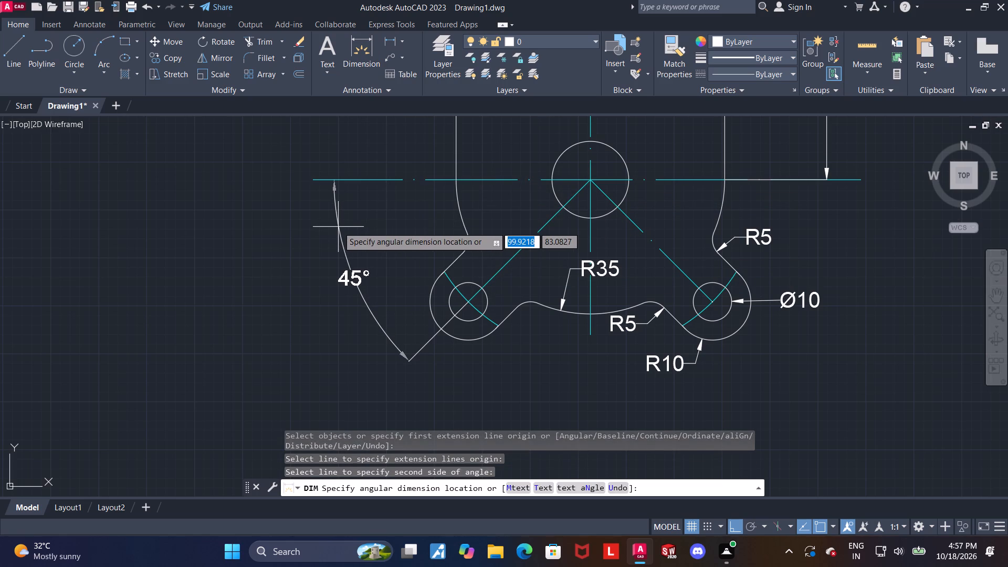
pyautogui.click(338, 227)
pyautogui.press('Escape')
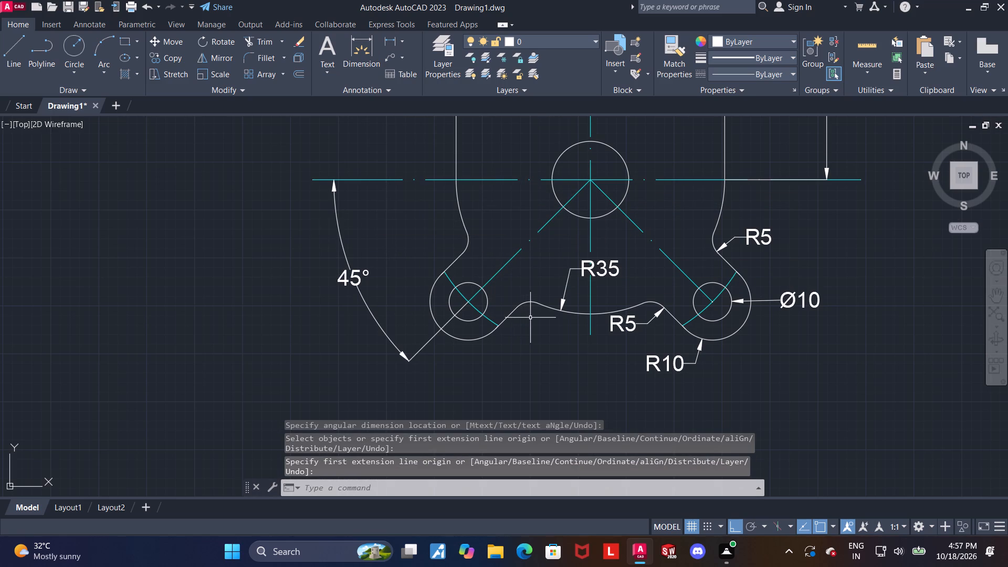
# Add a radius dimension to the cyan centreline arc through the left lobe's hole, with its text inside the part.
pyautogui.moveTo(520, 312); pyautogui.dragTo(357, 320, button='middle')
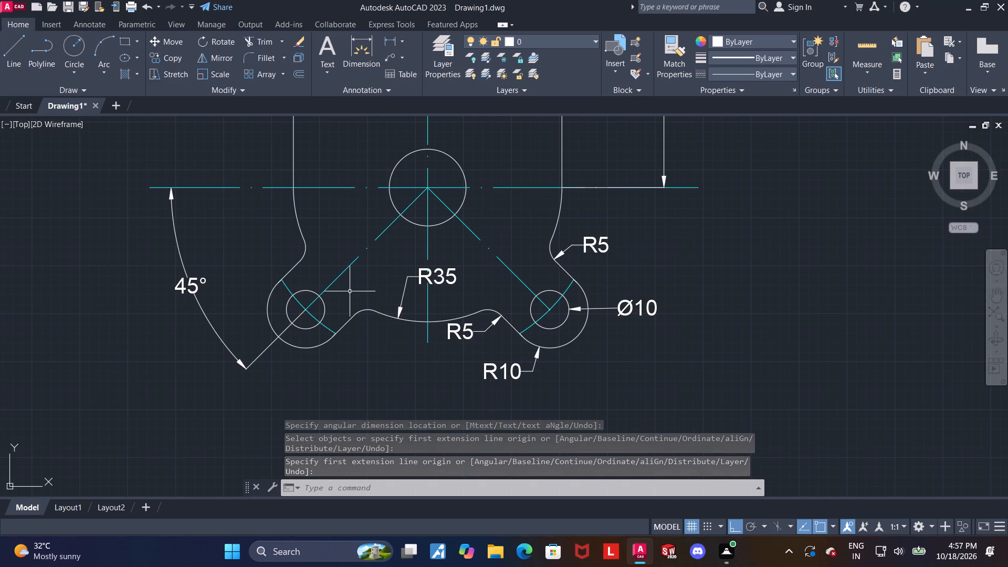
pyautogui.press('Escape')
pyautogui.click(360, 48)
pyautogui.scroll(3, 283, 276)
pyautogui.click(289, 318)
pyautogui.scroll(-3, 375, 236)
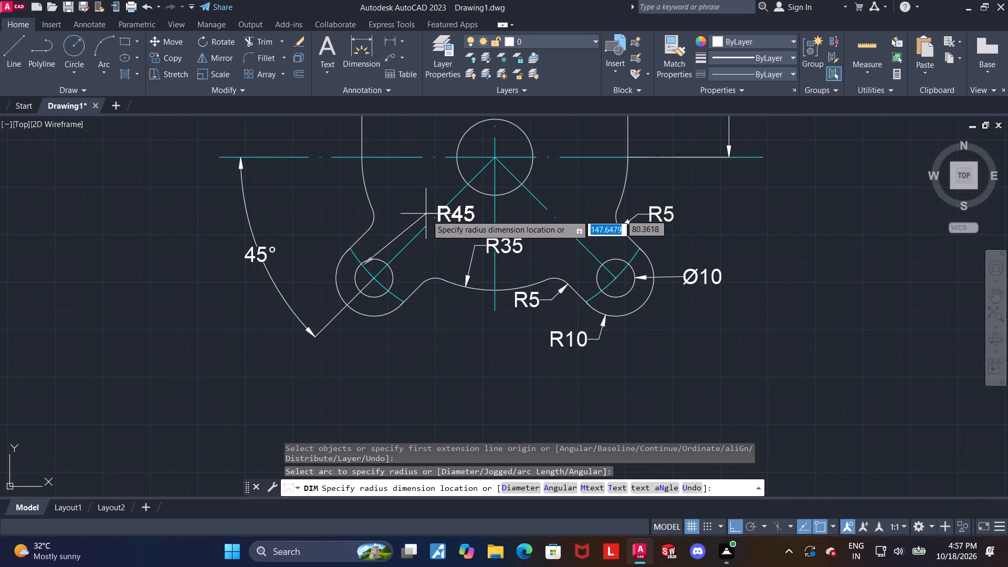
pyautogui.click(429, 221)
pyautogui.press('Escape')
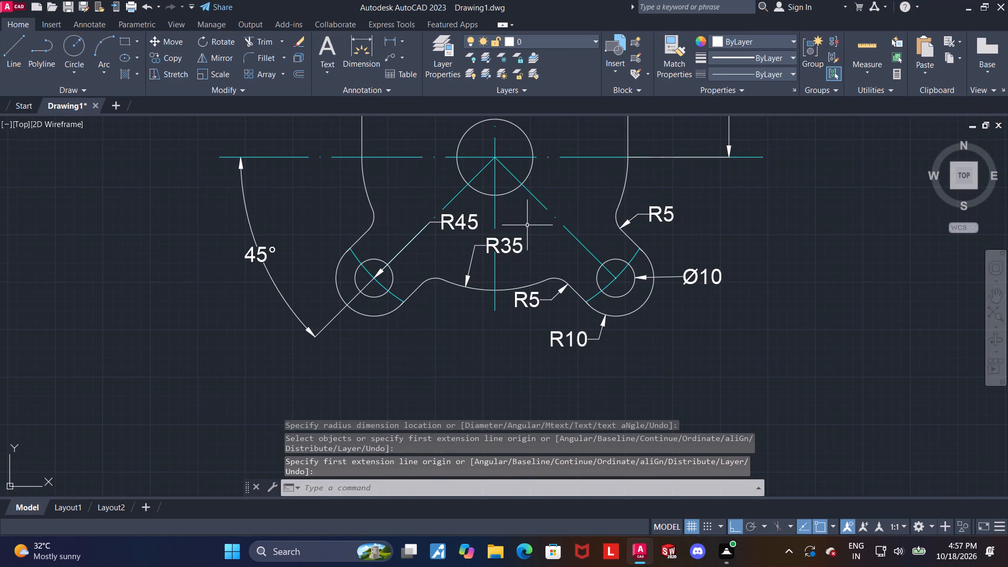
# Add a diameter dimension to the lower central hole, with its text above and left of the circle.
pyautogui.scroll(-1, 522, 216)
pyautogui.moveTo(643, 215); pyautogui.dragTo(642, 346, button='middle')
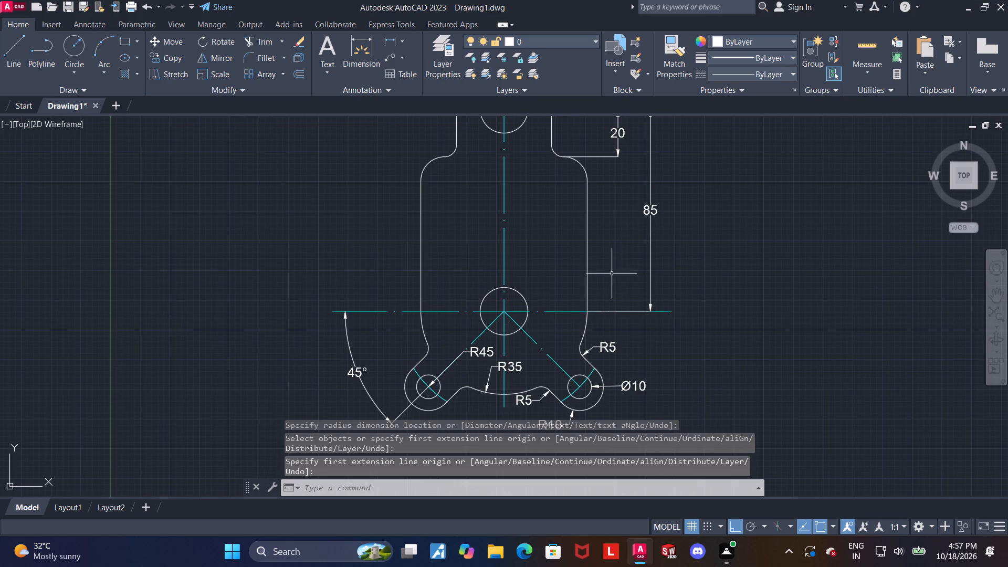
pyautogui.scroll(2, 521, 312)
pyautogui.click(357, 46)
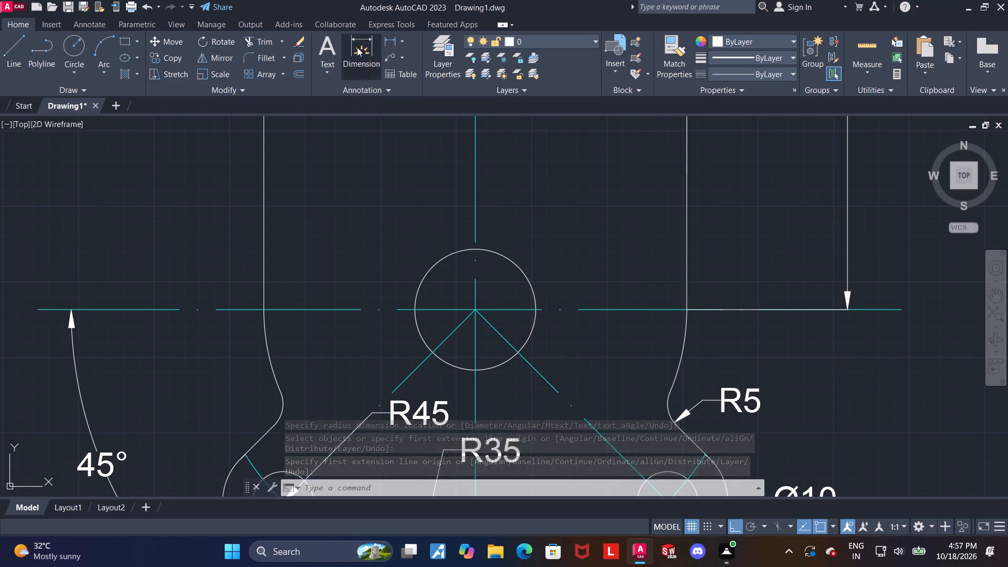
pyautogui.scroll(1, 408, 207)
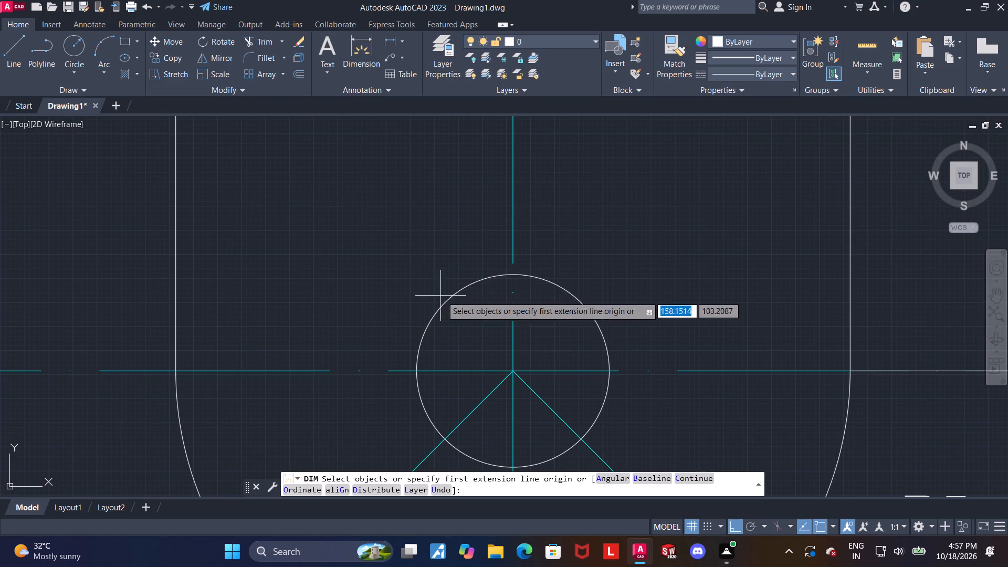
pyautogui.click(447, 300)
pyautogui.click(433, 266)
pyautogui.scroll(-1, 433, 266)
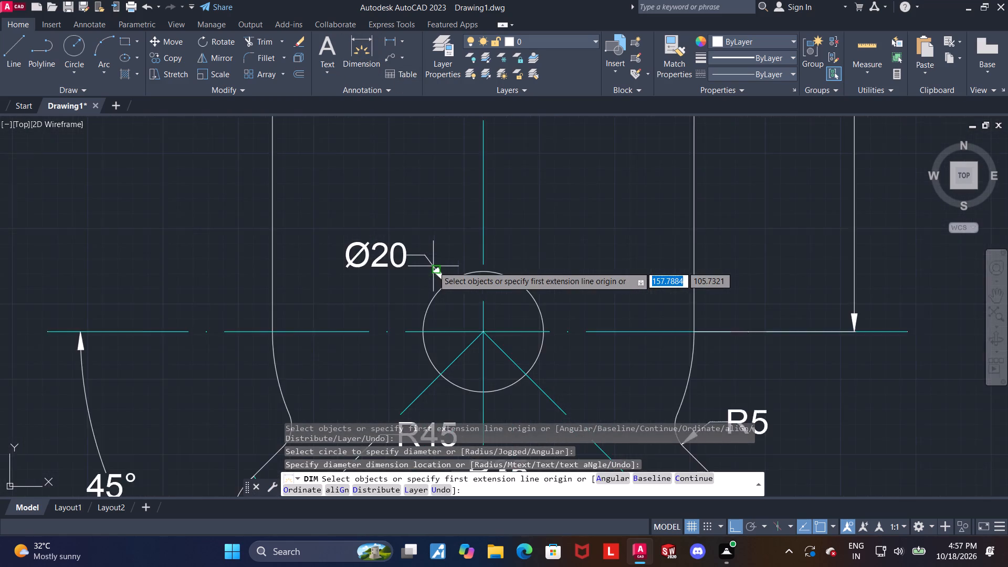
pyautogui.scroll(-3, 433, 266)
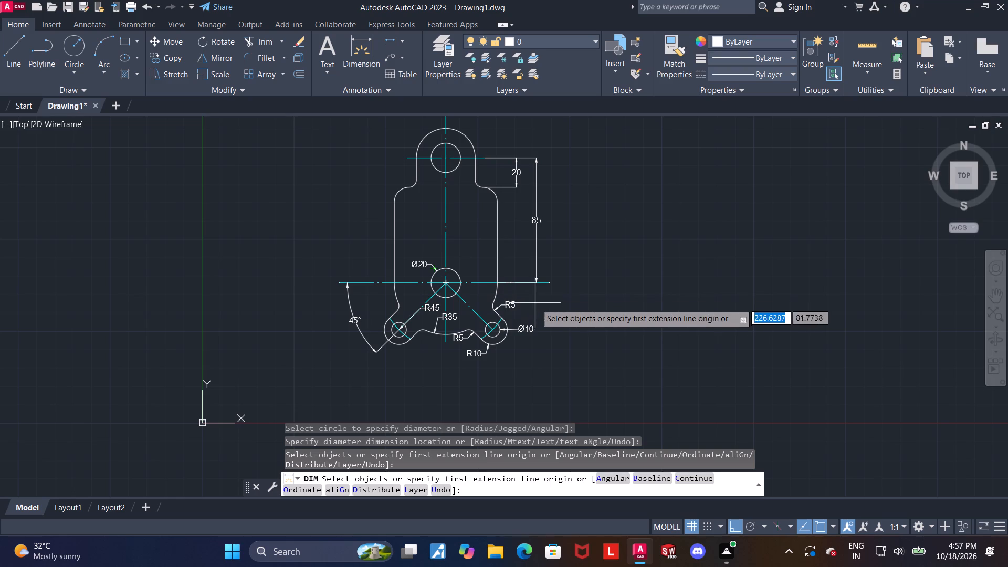
pyautogui.moveTo(560, 294); pyautogui.dragTo(590, 331, button='middle')
pyautogui.scroll(1, 488, 246)
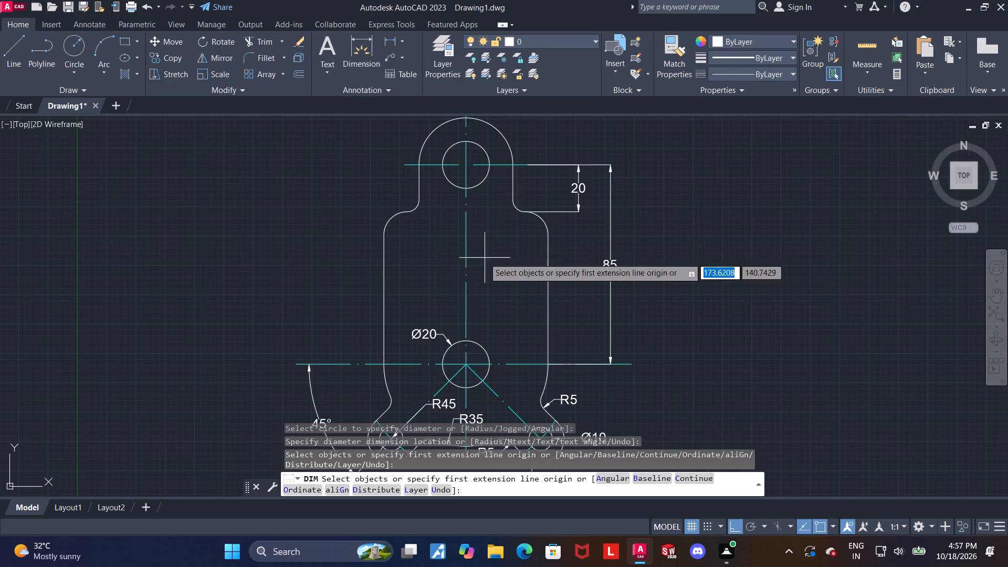
pyautogui.press('Escape')
# Add a horizontal width dimension between the main body's two vertical sides, placed inside the body above the central hole.
pyautogui.click(354, 44)
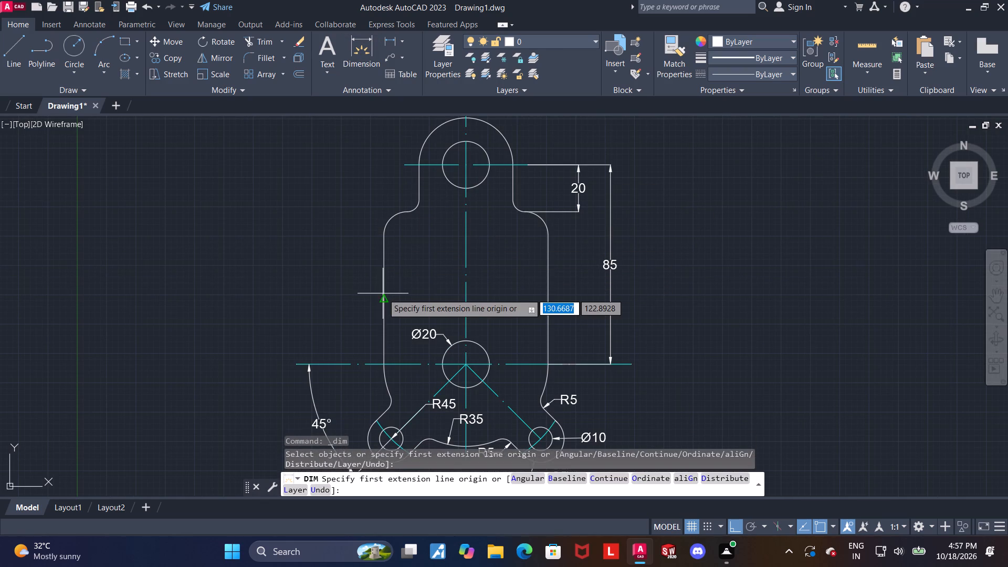
pyautogui.click(383, 302)
pyautogui.click(550, 299)
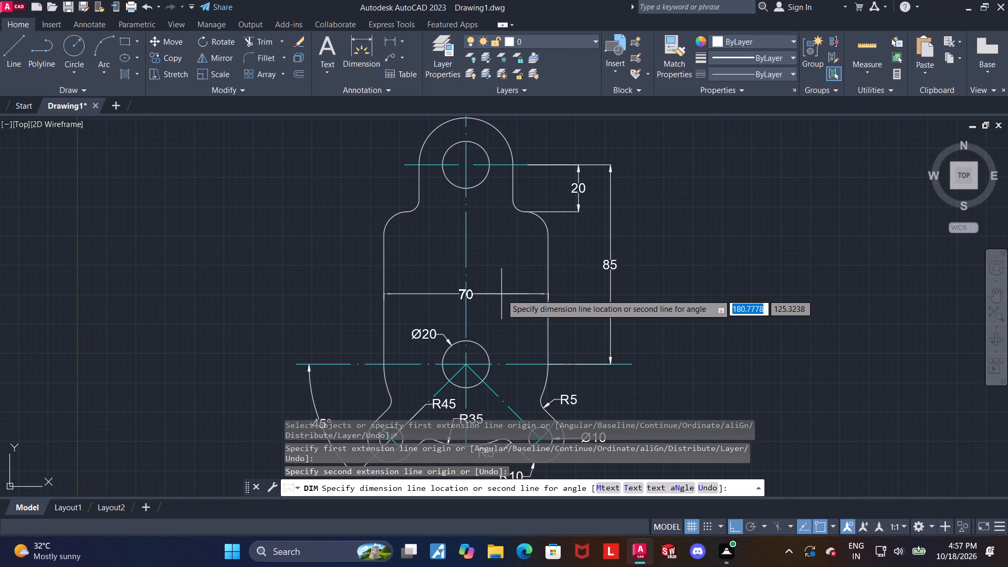
pyautogui.click(493, 288)
pyautogui.press('Escape')
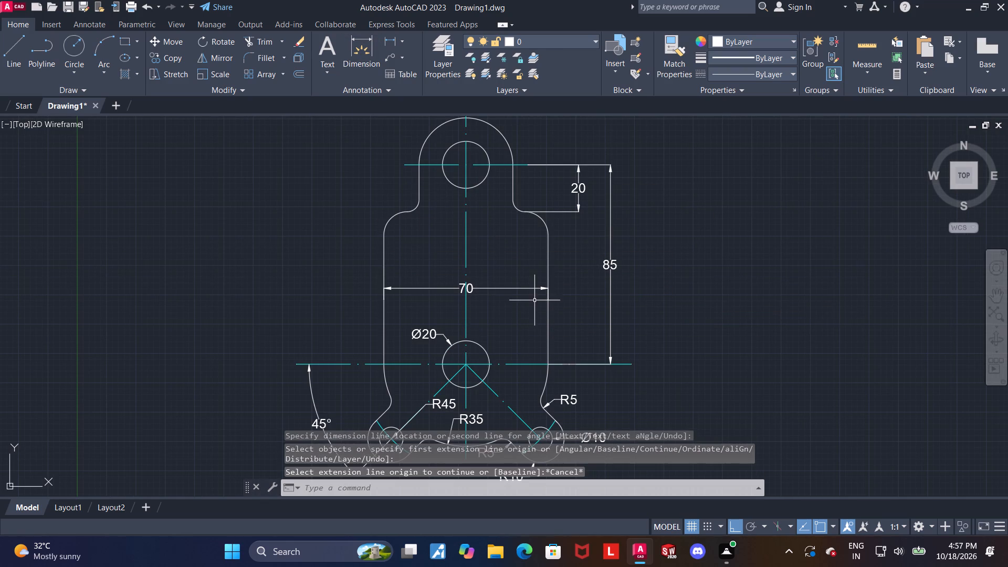
# Add a radius dimension to the body's rounded left shoulder arc, with its text inside the part.
pyautogui.middleClick(437, 264)
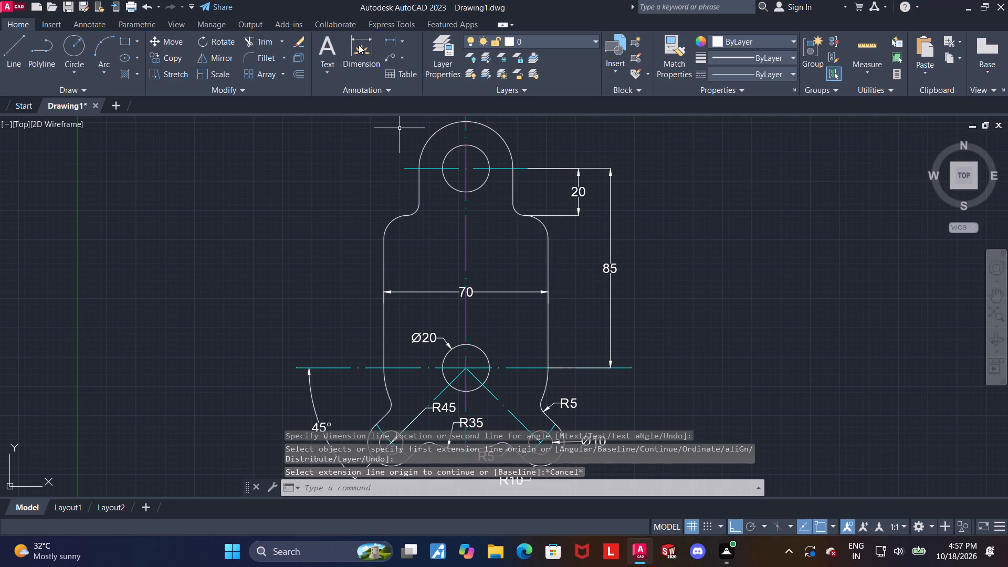
pyautogui.click(359, 45)
pyautogui.scroll(2, 445, 216)
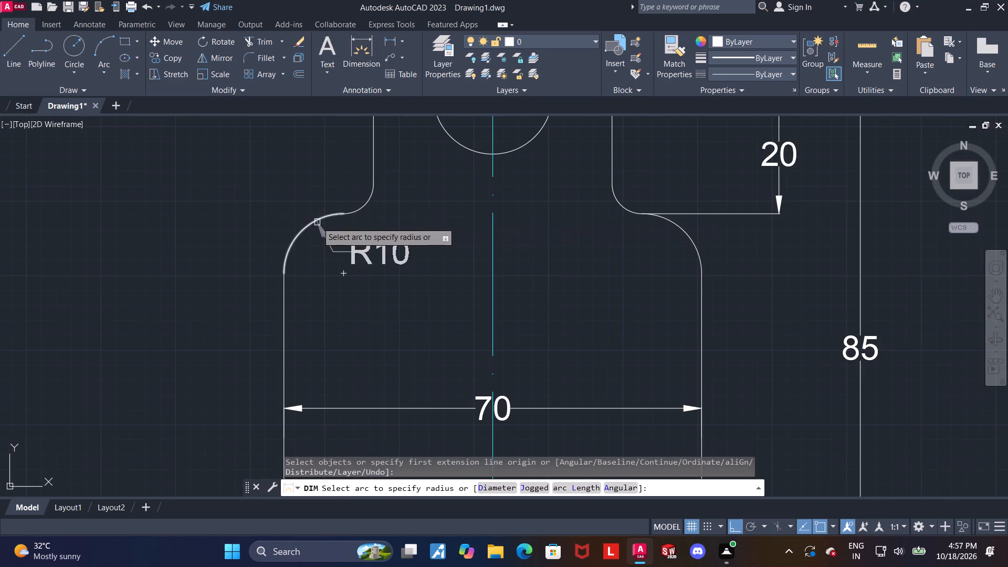
pyautogui.click(317, 222)
pyautogui.click(319, 256)
pyautogui.press('Escape')
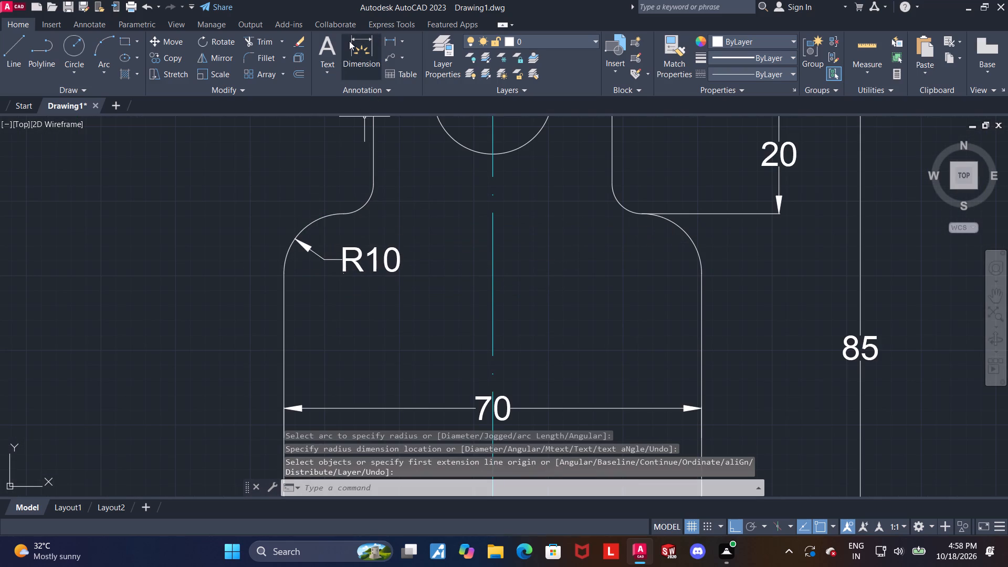
# Add a radius dimension to the small fillet between the left shoulder and the upper section, with its text outside the part.
pyautogui.click(352, 48)
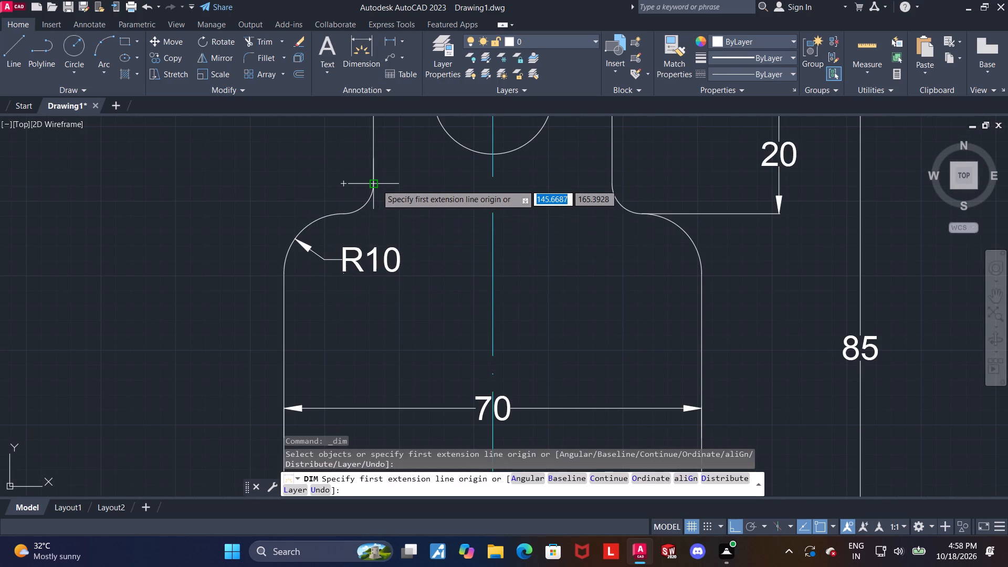
pyautogui.scroll(1, 303, 168)
pyautogui.click(360, 55)
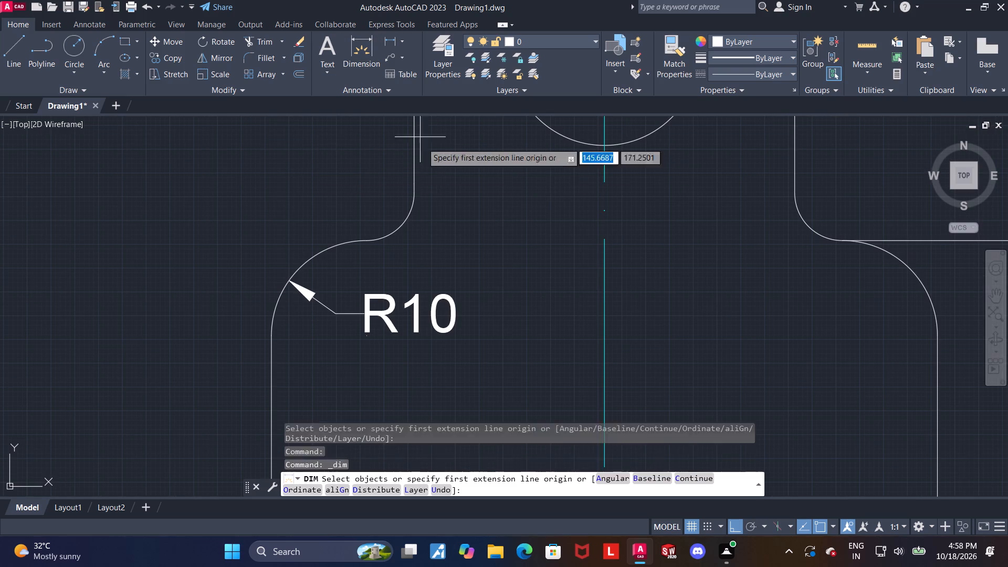
pyautogui.click(414, 212)
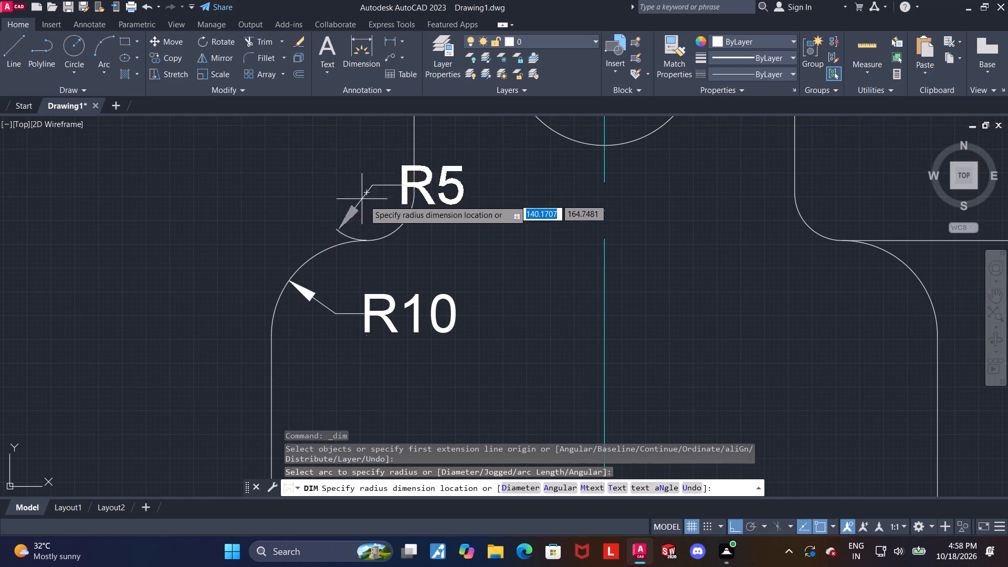
pyautogui.click(373, 203)
pyautogui.press('Escape')
# Add a radius dimension to the large arc of the rounded top, with its text outside at the upper left.
pyautogui.scroll(-2, 373, 203)
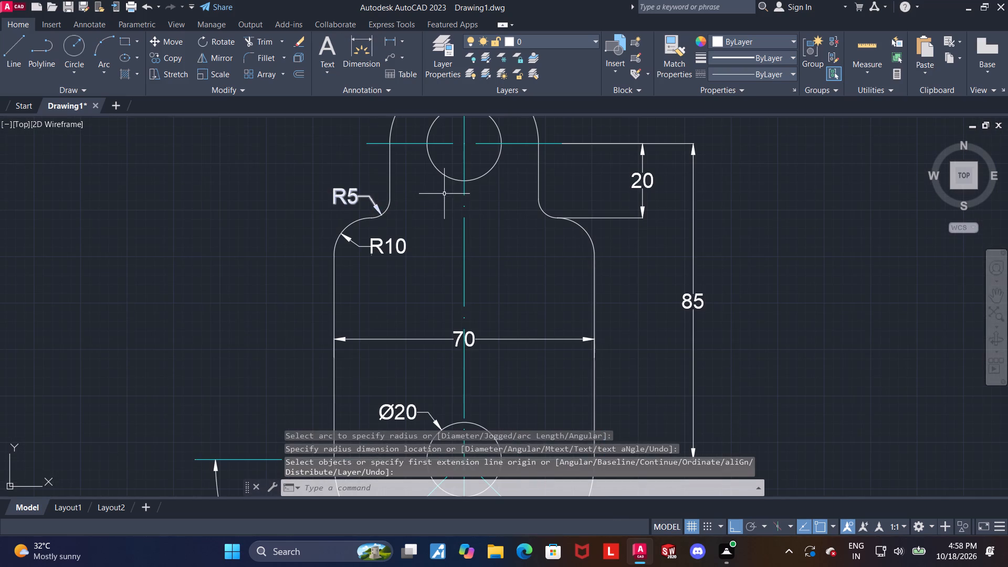
pyautogui.scroll(-1, 462, 206)
pyautogui.moveTo(495, 211); pyautogui.dragTo(487, 282, button='middle')
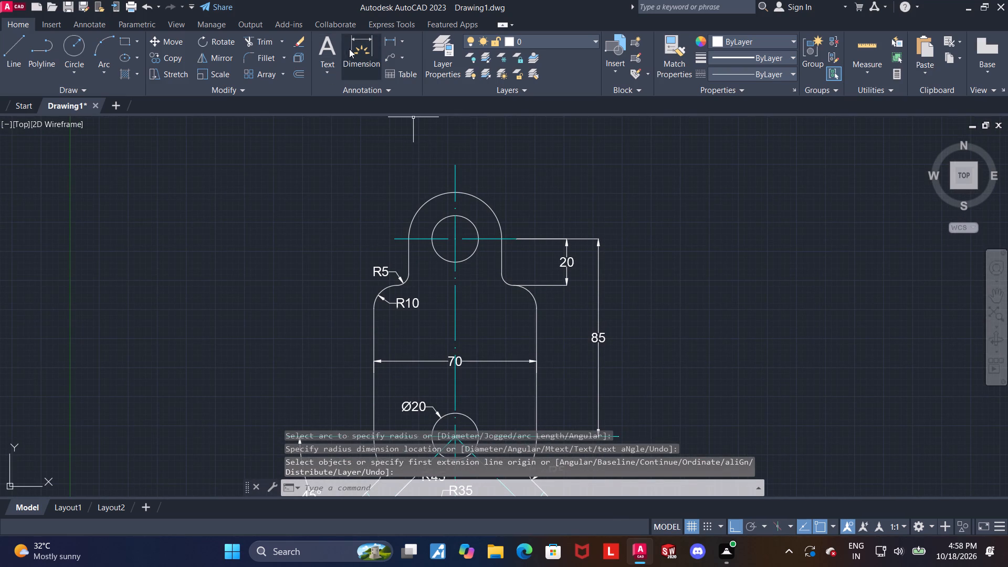
pyautogui.click(361, 51)
pyautogui.scroll(1, 411, 154)
pyautogui.click(434, 229)
pyautogui.click(413, 203)
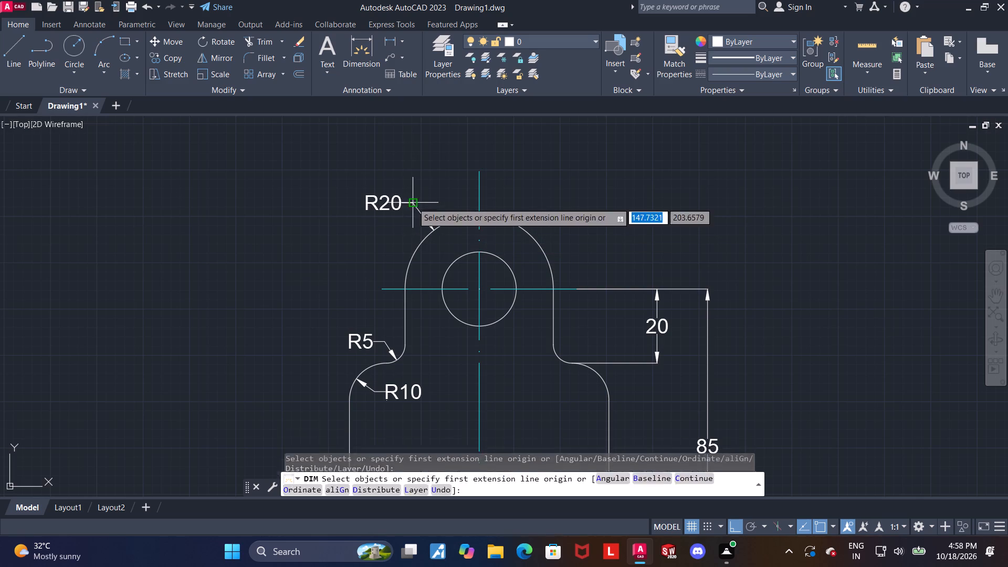
pyautogui.press('Escape')
# Add a diameter dimension to the upper hole, with its text outside the rounded top at the upper right.
pyautogui.click(367, 52)
pyautogui.scroll(1, 607, 283)
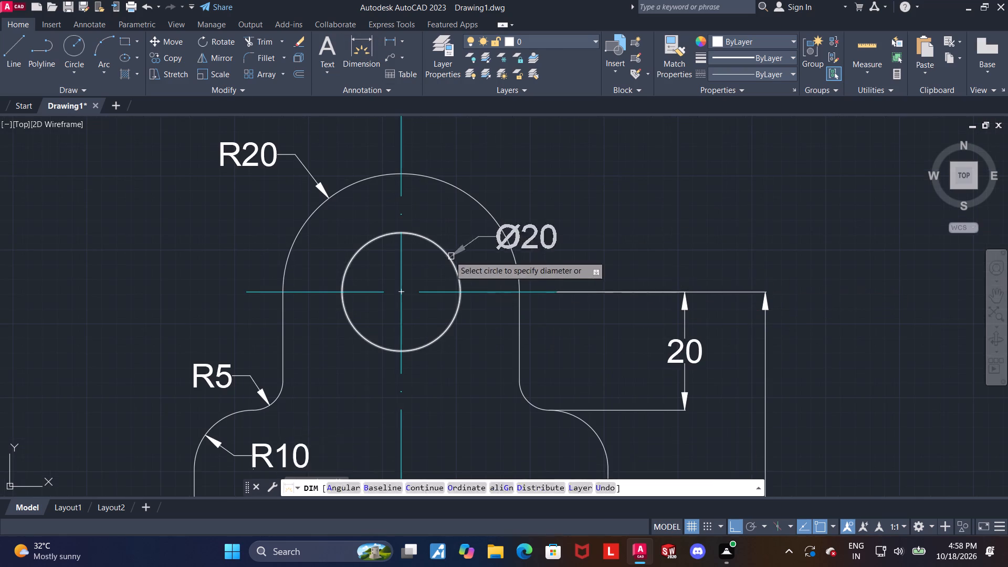
pyautogui.click(447, 255)
pyautogui.click(527, 185)
pyautogui.press('Escape')
# Review the whole dimensioned part, checking the lower lobes and the overall dimension layout.
pyautogui.scroll(-3, 530, 193)
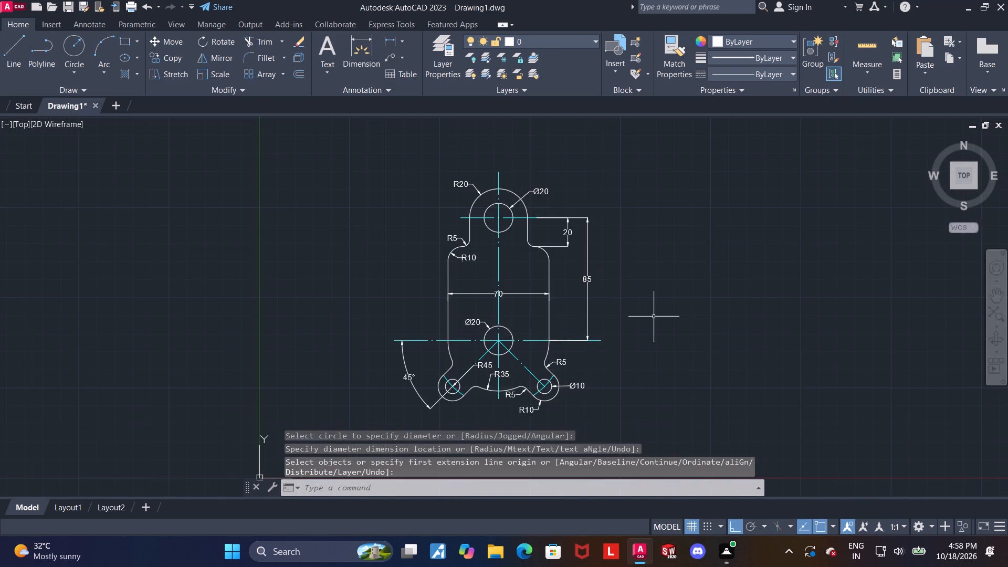
pyautogui.moveTo(654, 317); pyautogui.dragTo(625, 277, button='middle')
pyautogui.scroll(1, 517, 293)
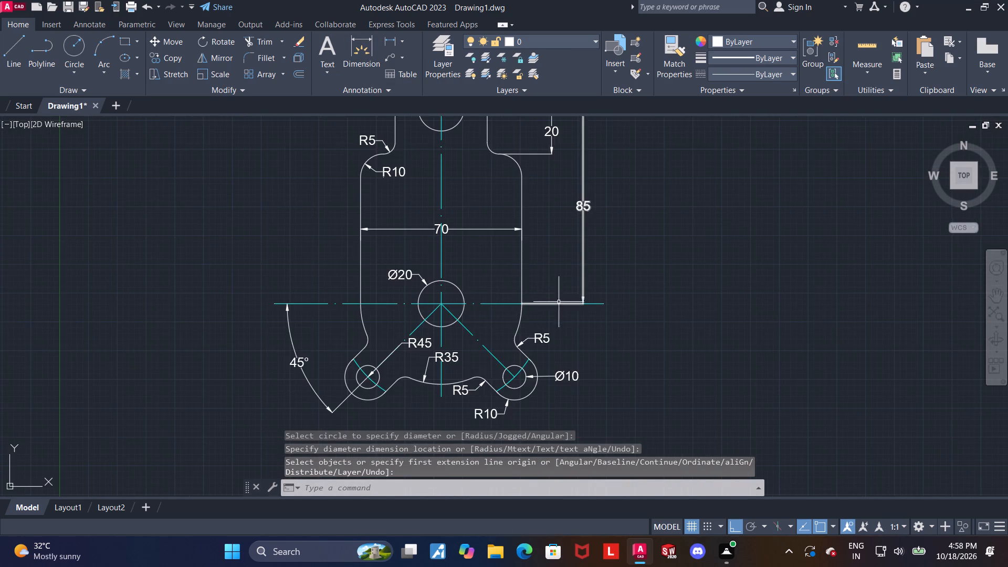
pyautogui.scroll(-1, 572, 302)
pyautogui.moveTo(603, 328); pyautogui.dragTo(583, 273, button='middle')
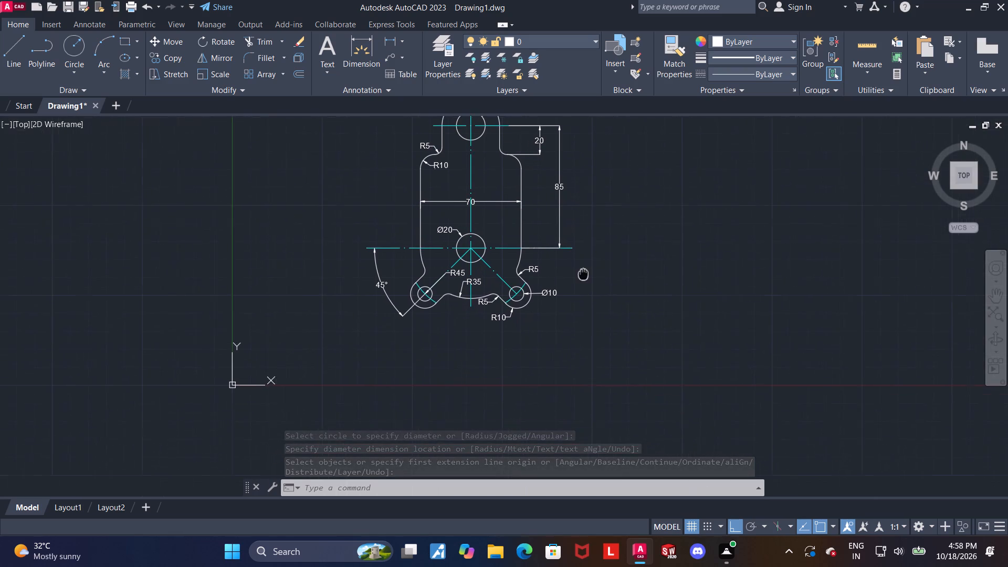
pyautogui.moveTo(583, 273); pyautogui.dragTo(602, 338, button='middle')
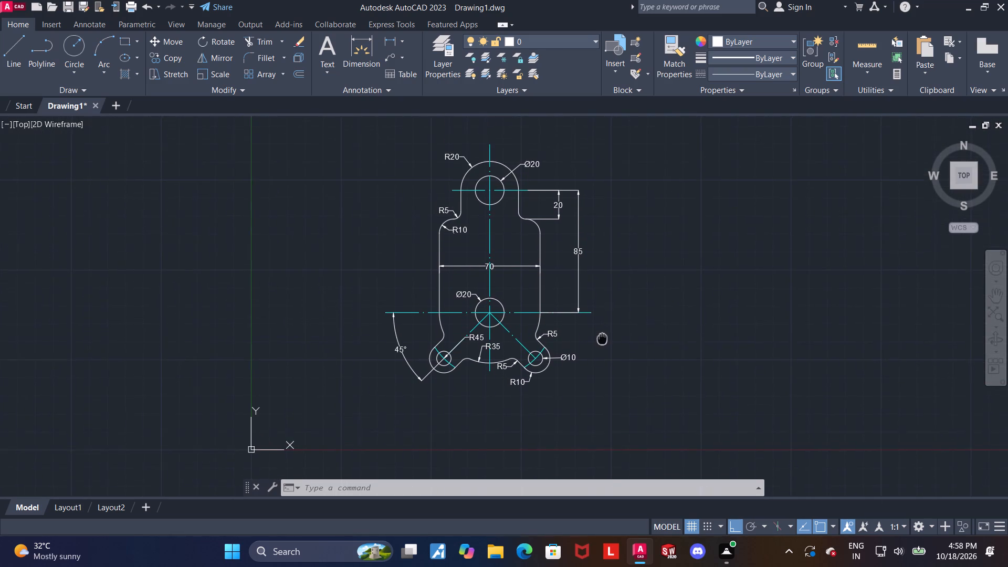
pyautogui.moveTo(602, 338); pyautogui.dragTo(605, 352, button='middle')
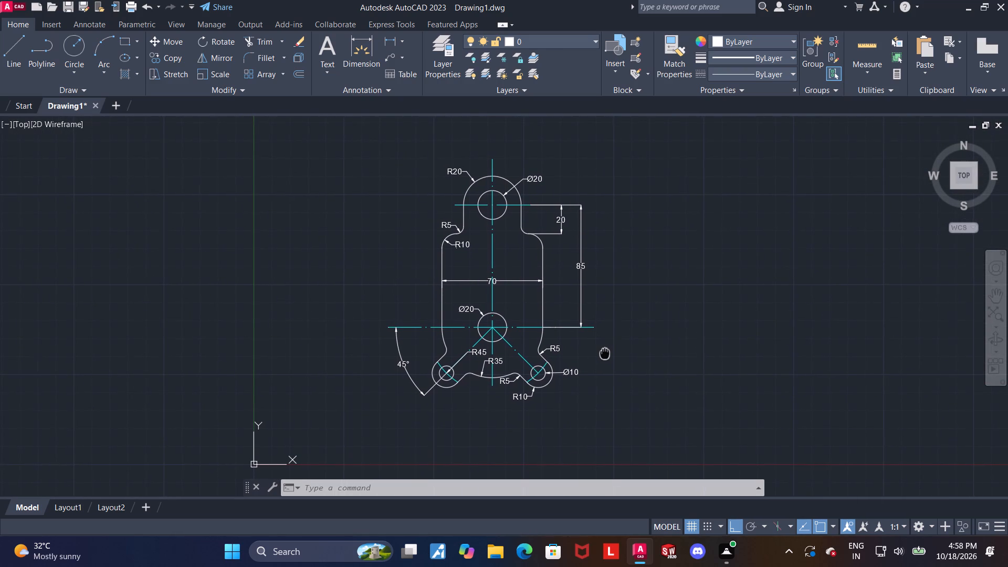
pyautogui.moveTo(605, 352); pyautogui.dragTo(602, 353, button='middle')
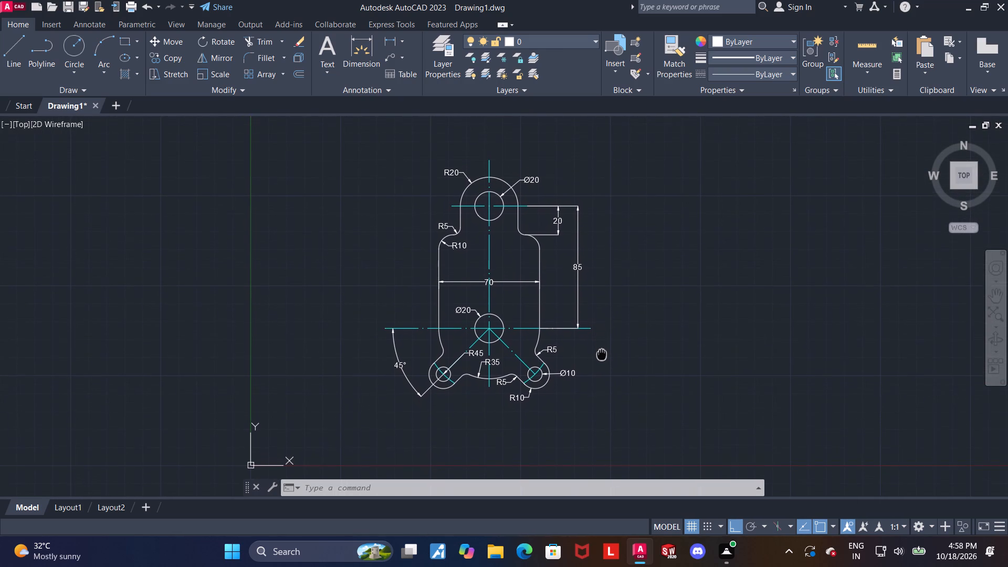
pyautogui.moveTo(602, 353); pyautogui.dragTo(604, 352, button='middle')
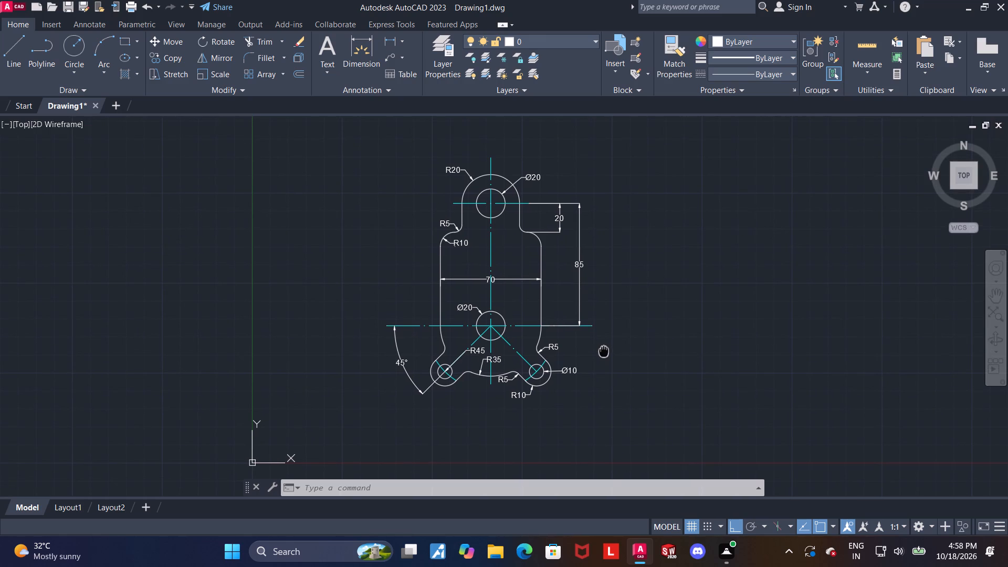
# Prefix the diameter dimension text of the small hole in the right lower lobe with "2-" so it reads 2-Ø10.
pyautogui.moveTo(604, 352); pyautogui.dragTo(614, 334, button='middle')
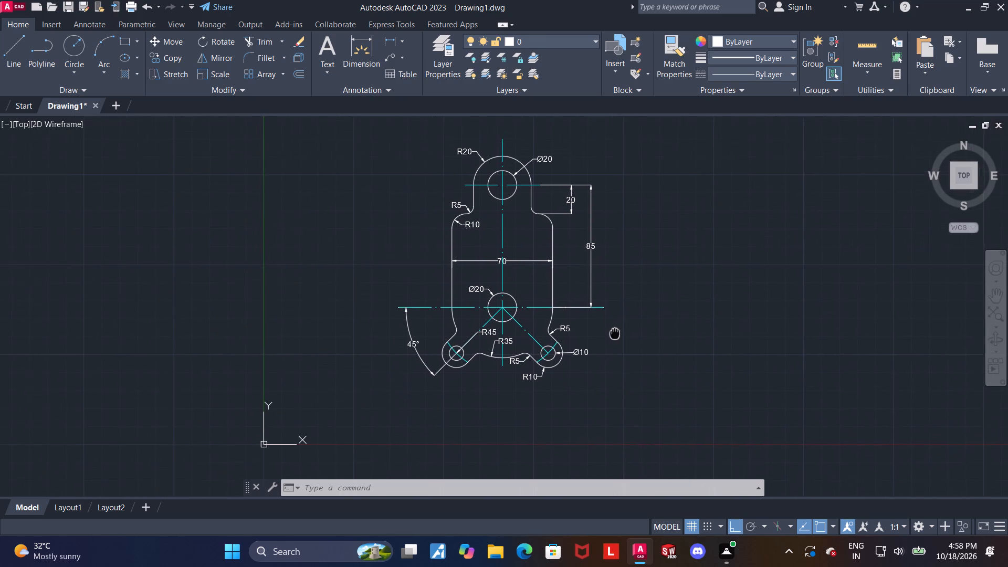
pyautogui.moveTo(614, 334); pyautogui.dragTo(614, 338, button='middle')
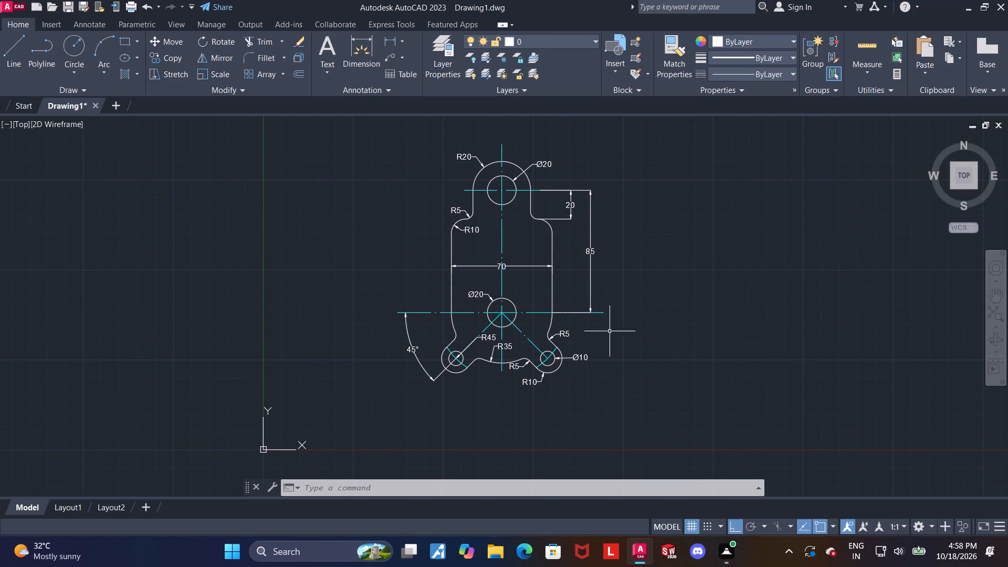
pyautogui.scroll(3, 573, 361)
pyautogui.press('Escape')
pyautogui.doubleClick(586, 348)
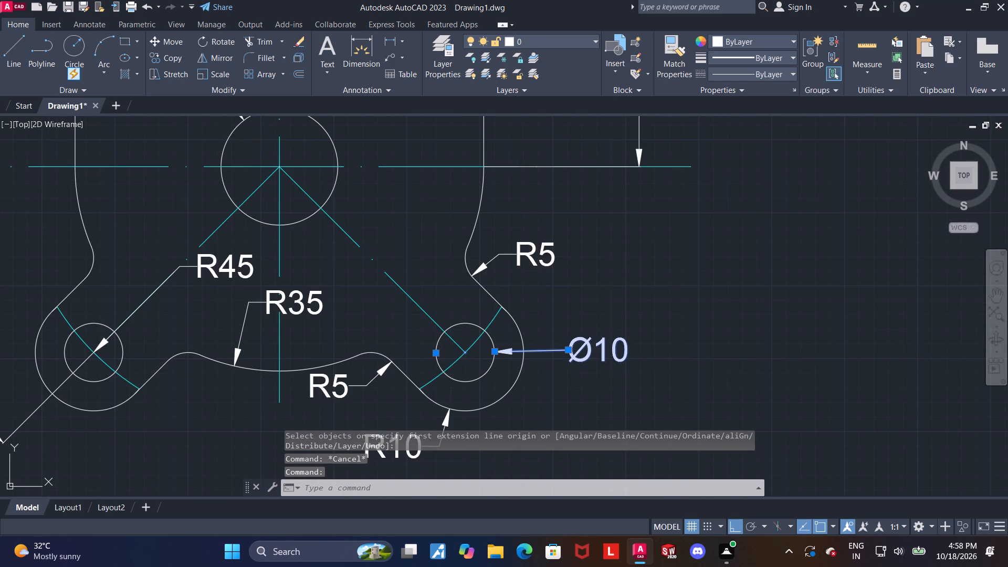
pyautogui.press('2')
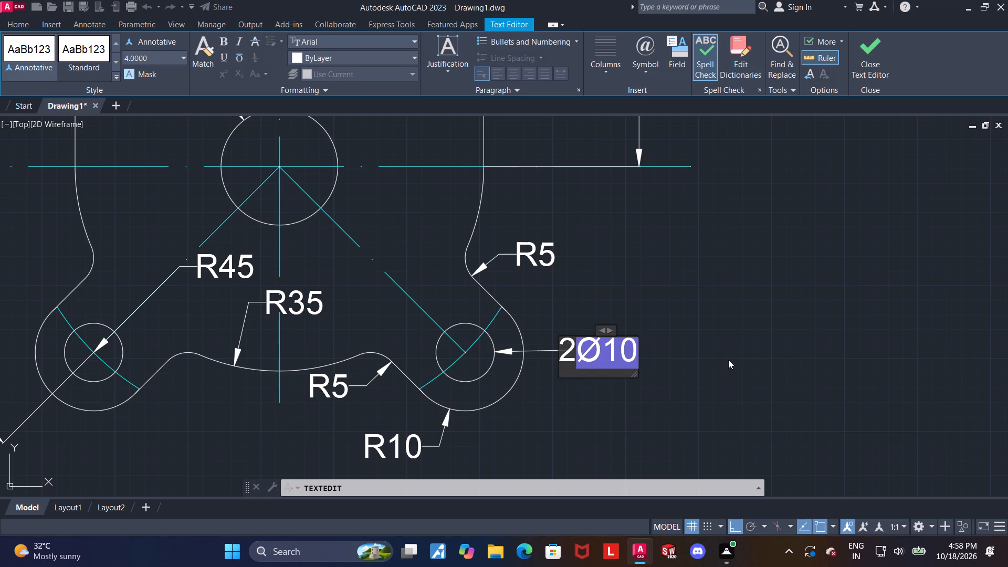
pyautogui.press('-')
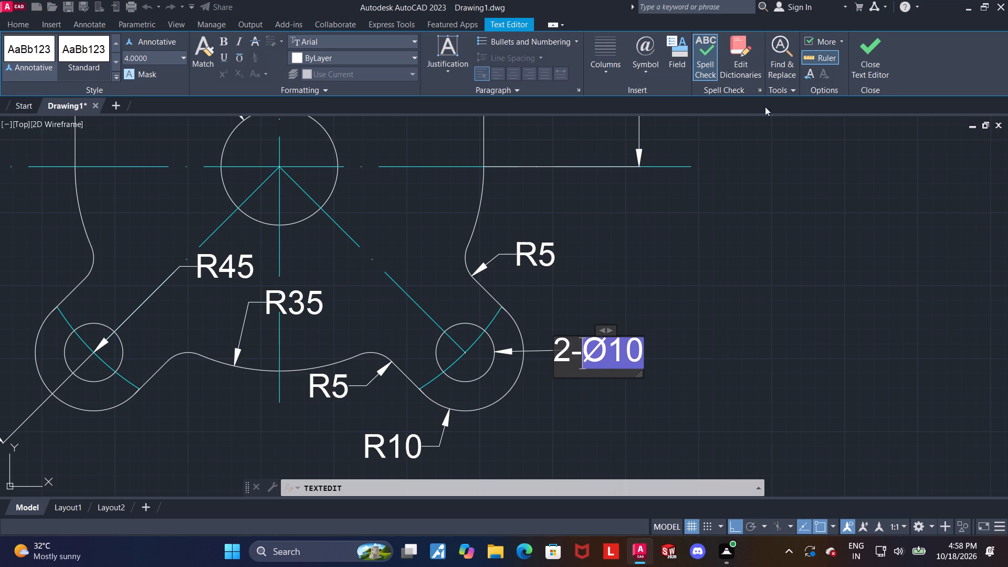
pyautogui.click(871, 46)
pyautogui.click(791, 332)
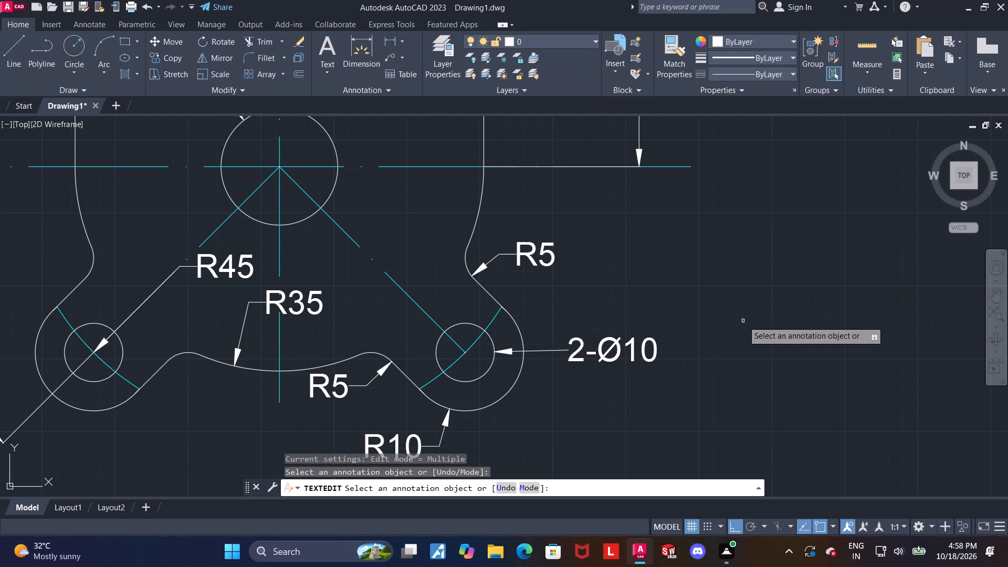
# Examine the whole dimensioned part, checking the edited hole callout and the overall dimension layout.
pyautogui.scroll(-1, 612, 382)
pyautogui.moveTo(542, 329); pyautogui.dragTo(561, 348, button='middle')
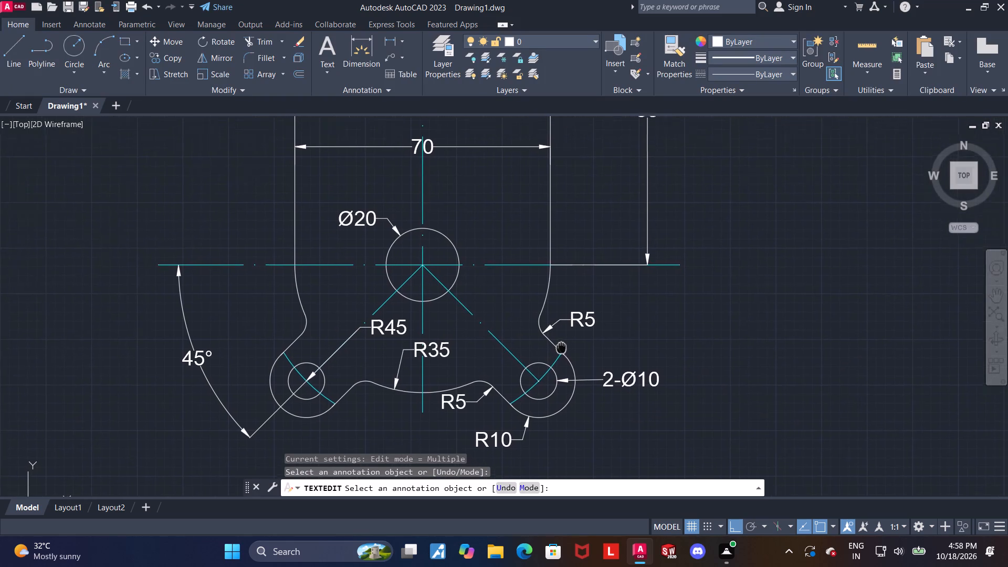
pyautogui.moveTo(561, 348); pyautogui.dragTo(610, 393, button='middle')
pyautogui.scroll(-1, 615, 382)
pyautogui.middleClick(667, 329)
pyautogui.scroll(-1, 667, 329)
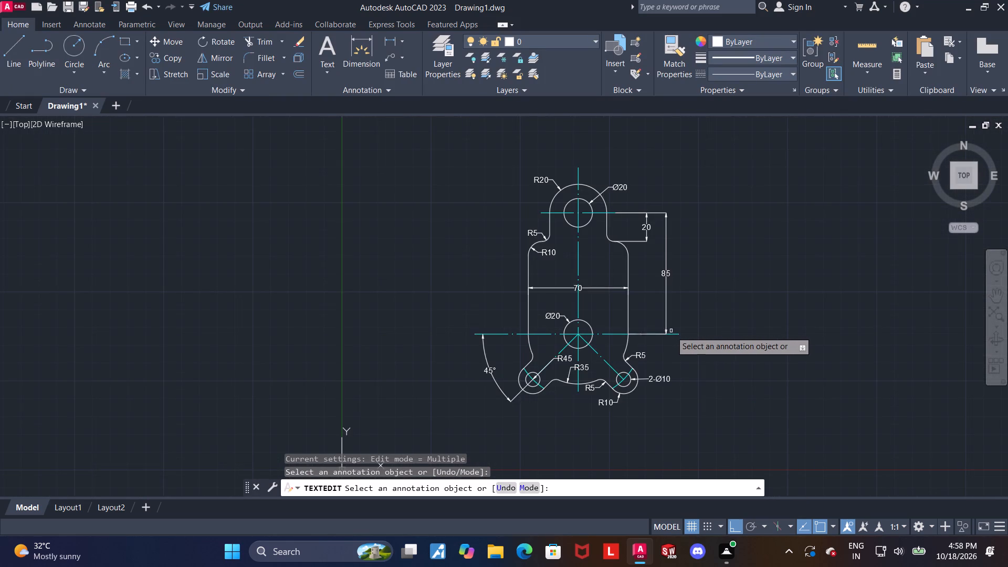
pyautogui.scroll(1, 674, 319)
pyautogui.scroll(-1, 675, 320)
pyautogui.moveTo(691, 321); pyautogui.dragTo(692, 334, button='middle')
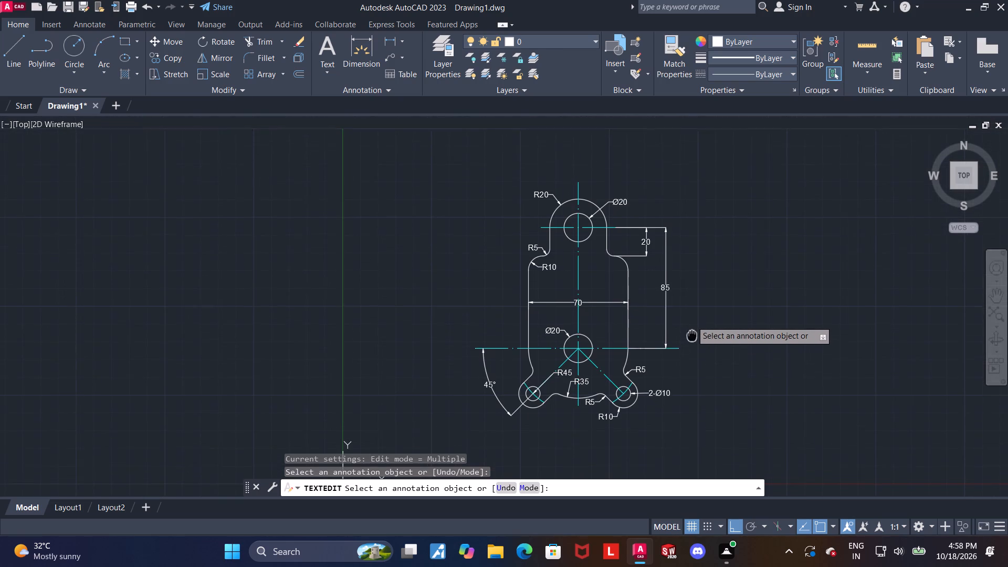
pyautogui.moveTo(692, 334); pyautogui.dragTo(695, 334, button='middle')
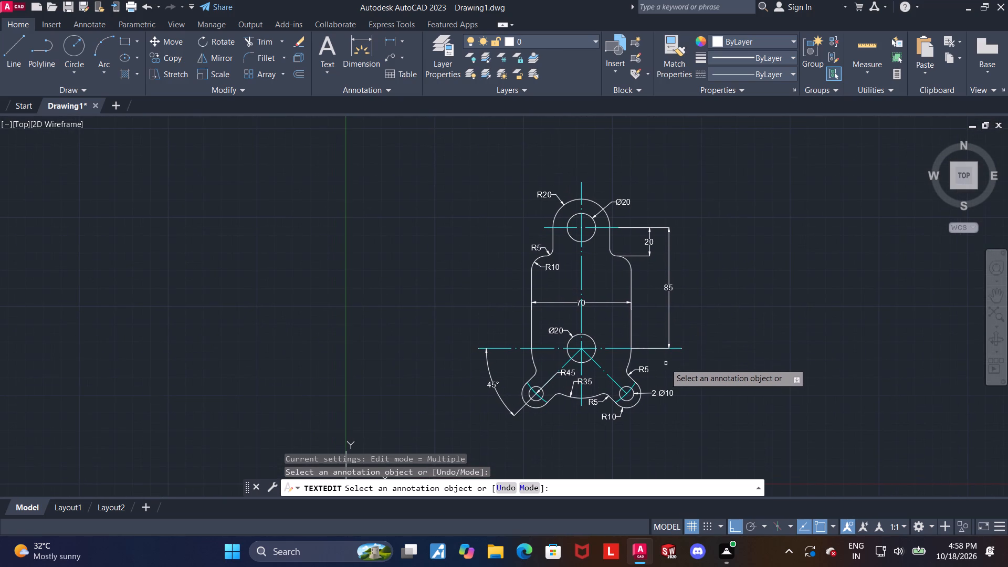
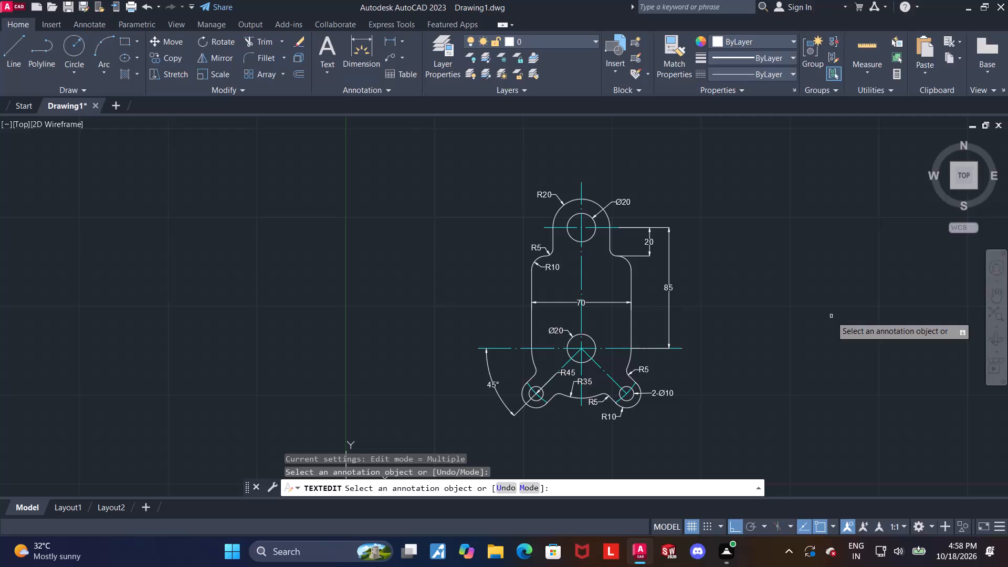
# Leave text editing and turn off command log recording with LOGFILEOFF.
pyautogui.write('logfile')
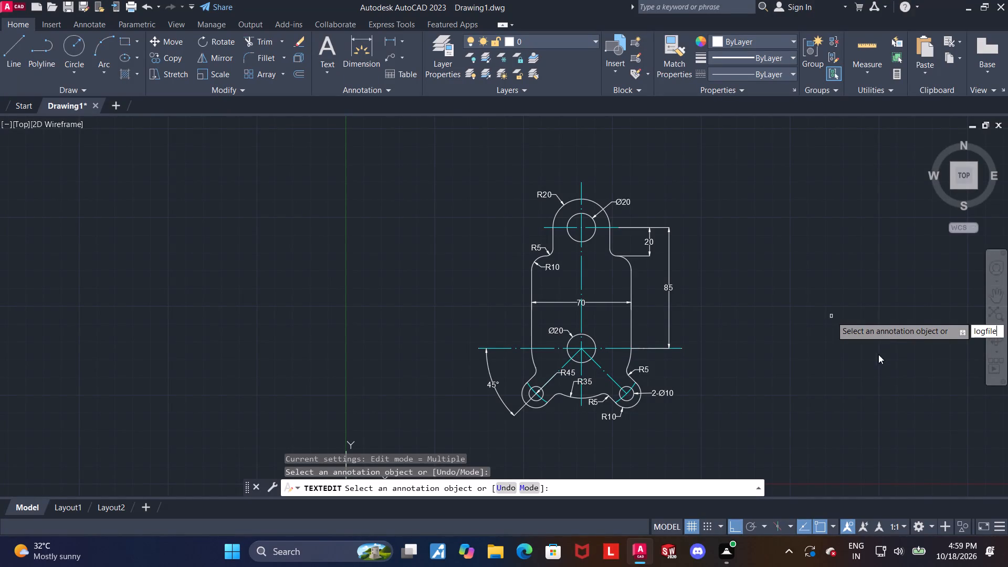
pyautogui.press('Escape')
pyautogui.press('Escape')
pyautogui.press('Escape')
pyautogui.press('Escape')
pyautogui.write('logfile')
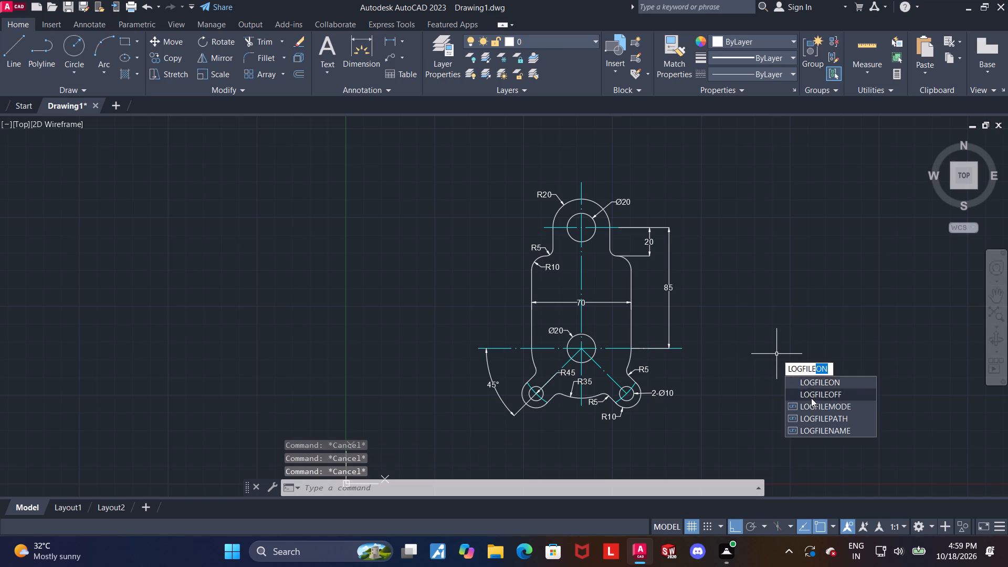
pyautogui.click(811, 399)
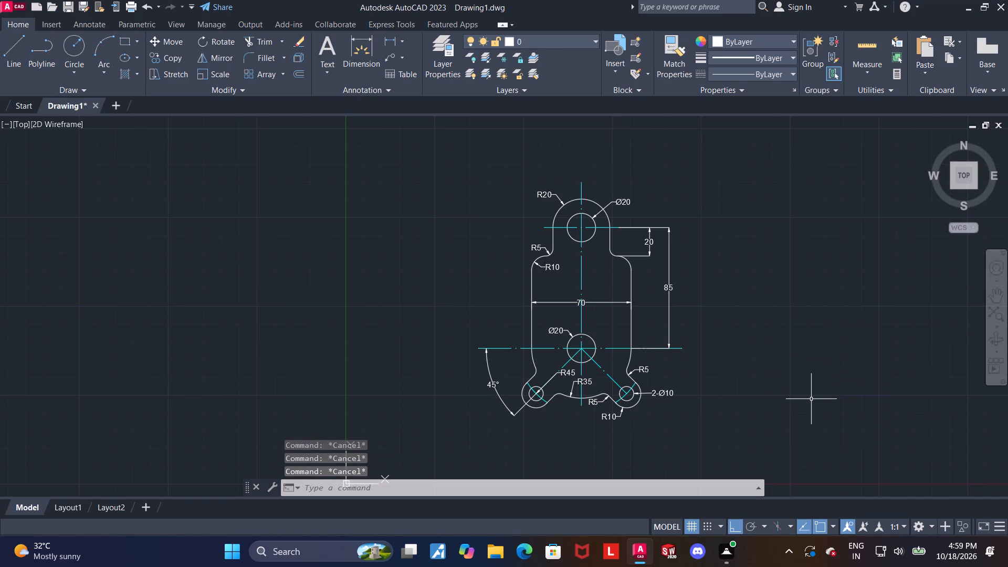
# Save the drawing in the Downloads folder as "mechanical linkage plate contour", in AutoCAD 2018 Drawing format.
pyautogui.hotkey('ctrl', 's')
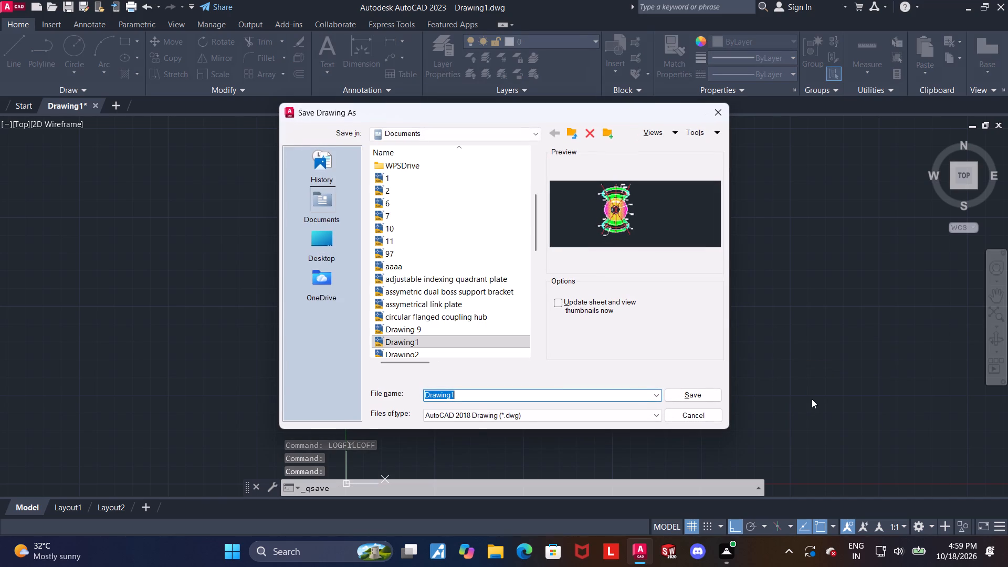
pyautogui.doubleClick(316, 243)
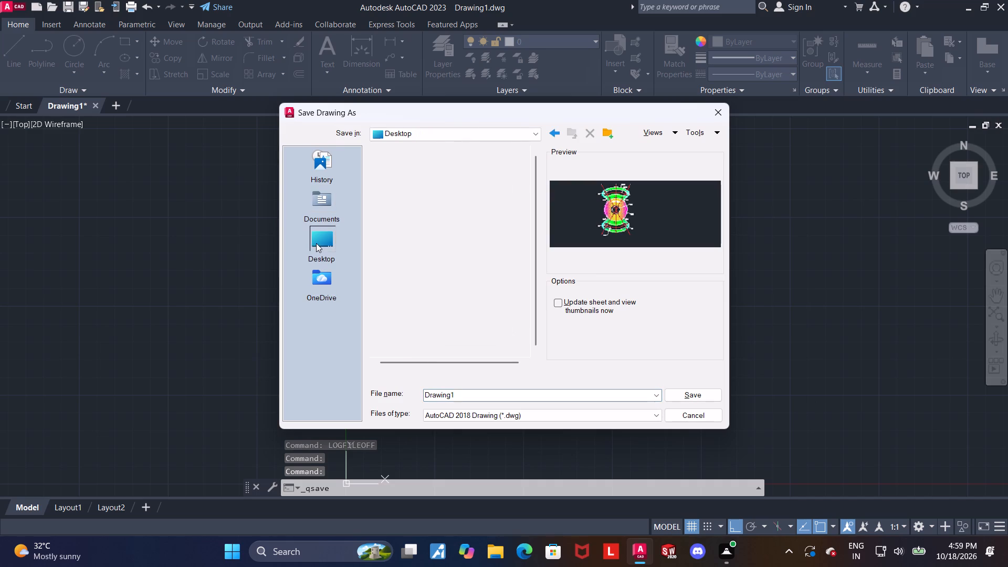
pyautogui.doubleClick(409, 245)
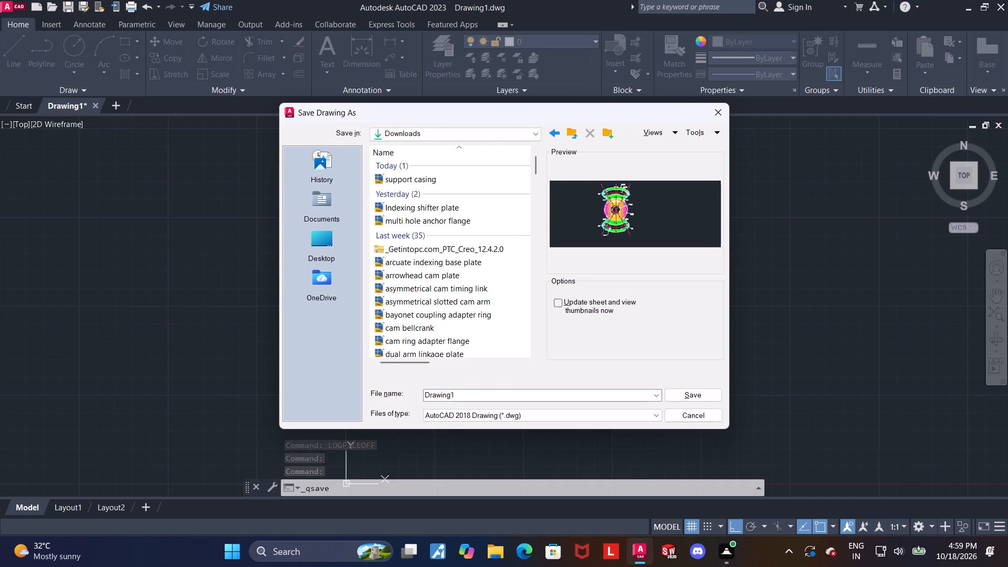
pyautogui.moveTo(468, 394); pyautogui.dragTo(350, 377)
pyautogui.write('mechanical linkage plate conm')
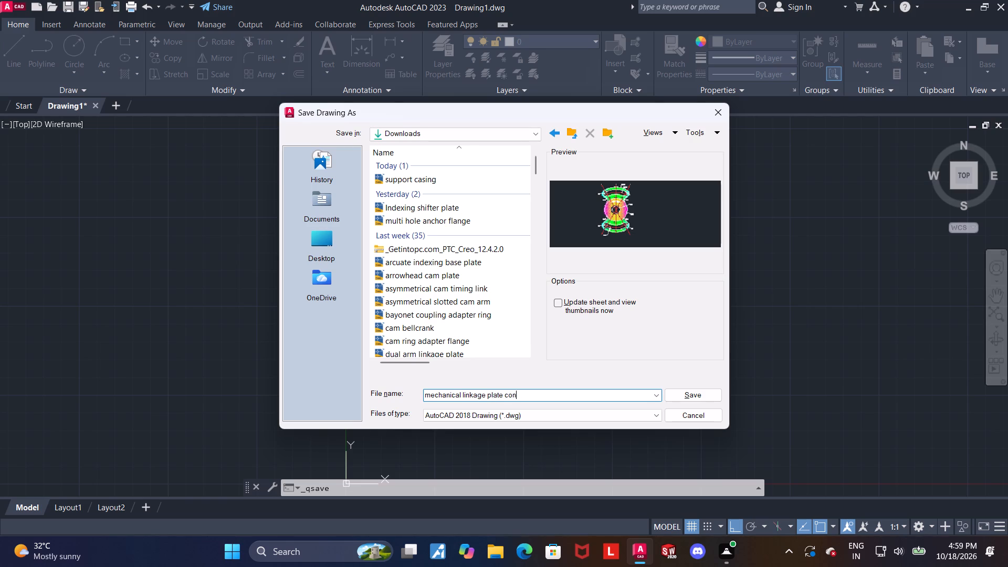
pyautogui.press('BackSpace')
pyautogui.write('tour')
pyautogui.press('Return')
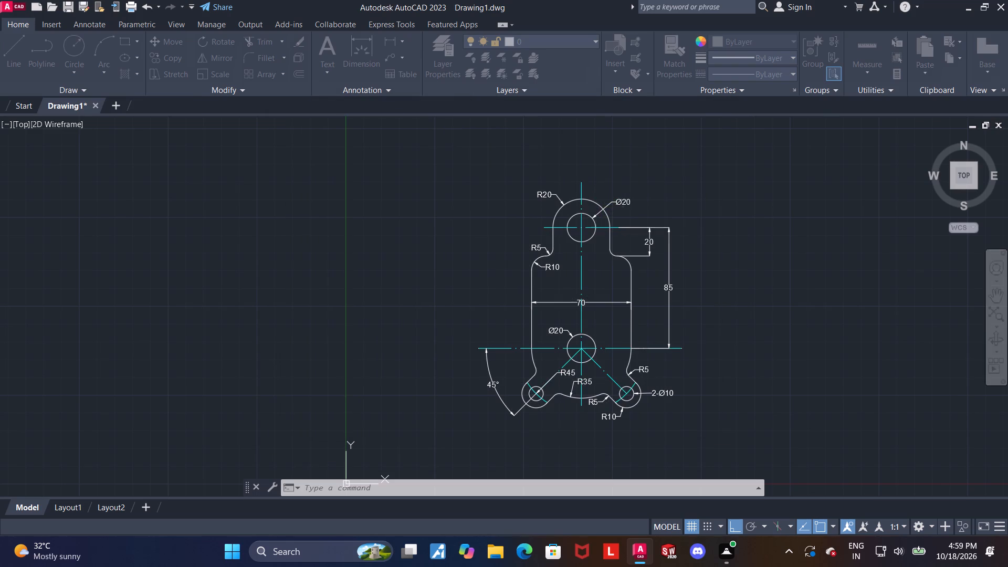
# Set up a plot with DWG To PDF.pc3 on ISO A4 (297.00 x 210.00 MM) paper, with the plot centered.
pyautogui.write('plot')
pyautogui.press('Return')
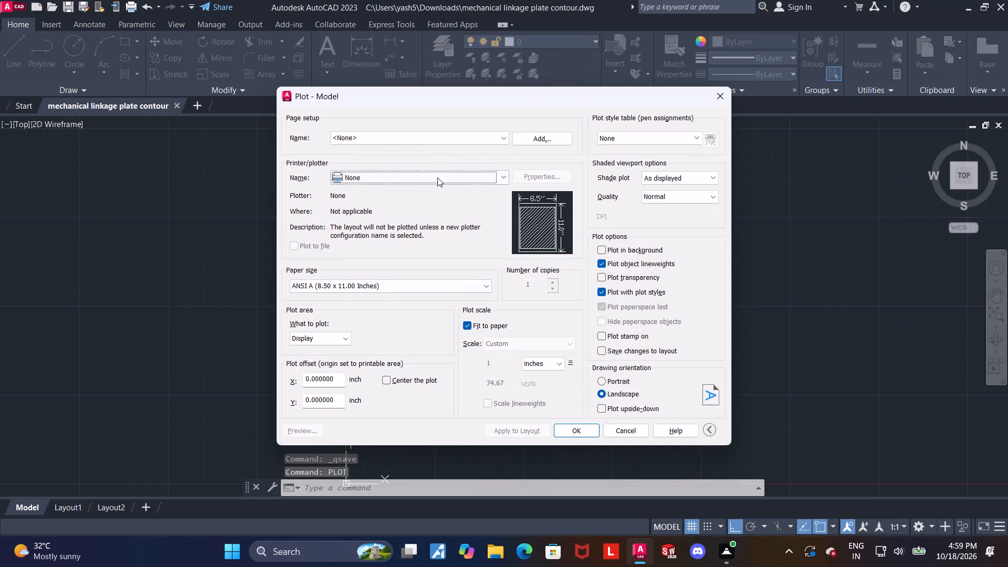
pyautogui.click(437, 177)
pyautogui.click(361, 318)
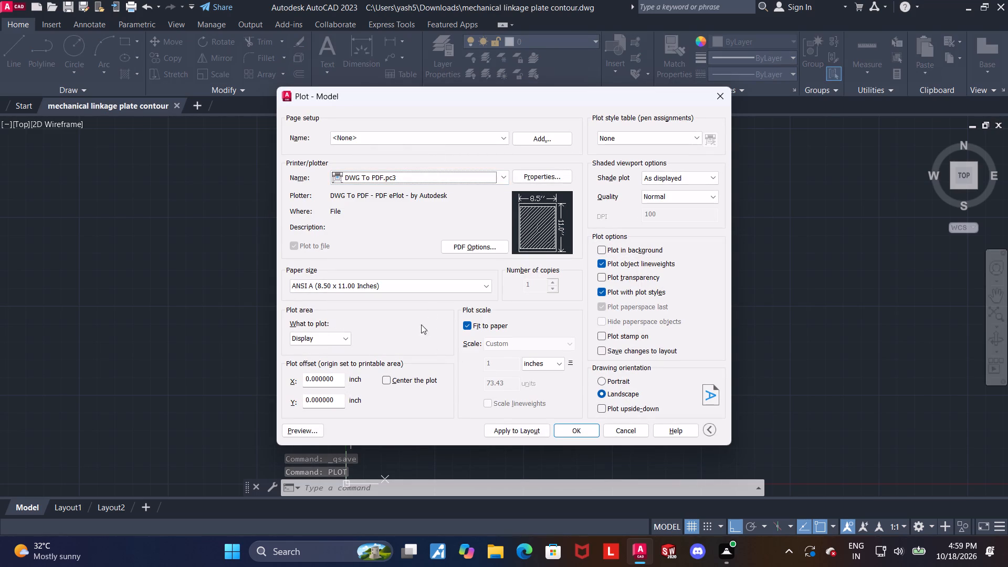
pyautogui.click(365, 284)
pyautogui.scroll(-6, 341, 475)
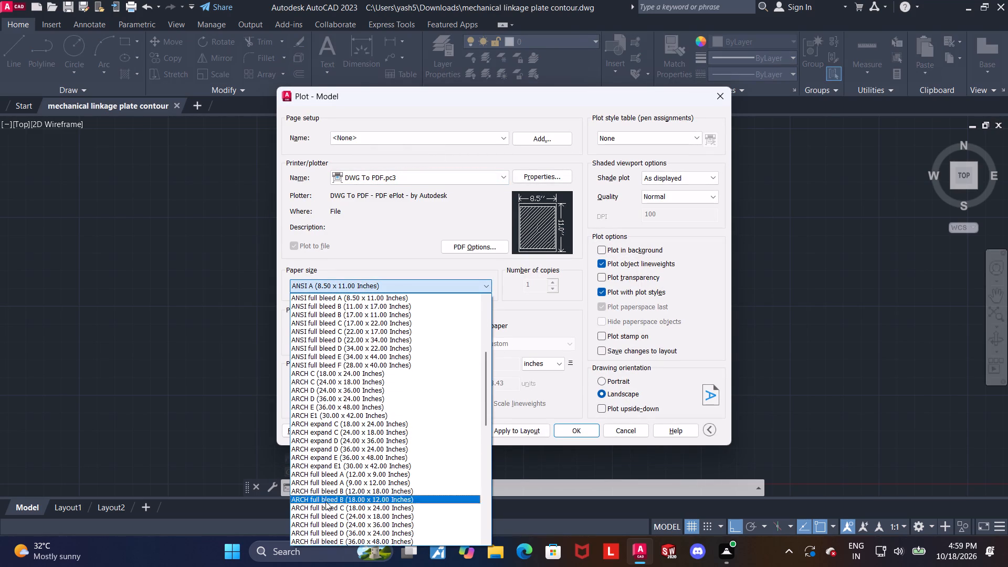
pyautogui.scroll(-6, 334, 502)
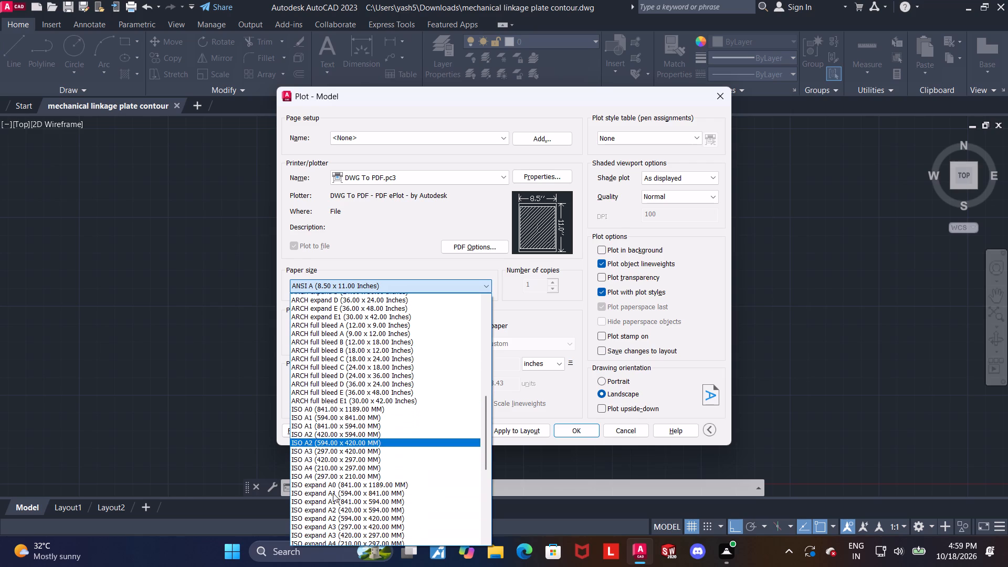
pyautogui.click(332, 475)
pyautogui.click(384, 380)
# Set the plot area to a window enclosing the whole part and all its dimensions.
pyautogui.click(320, 336)
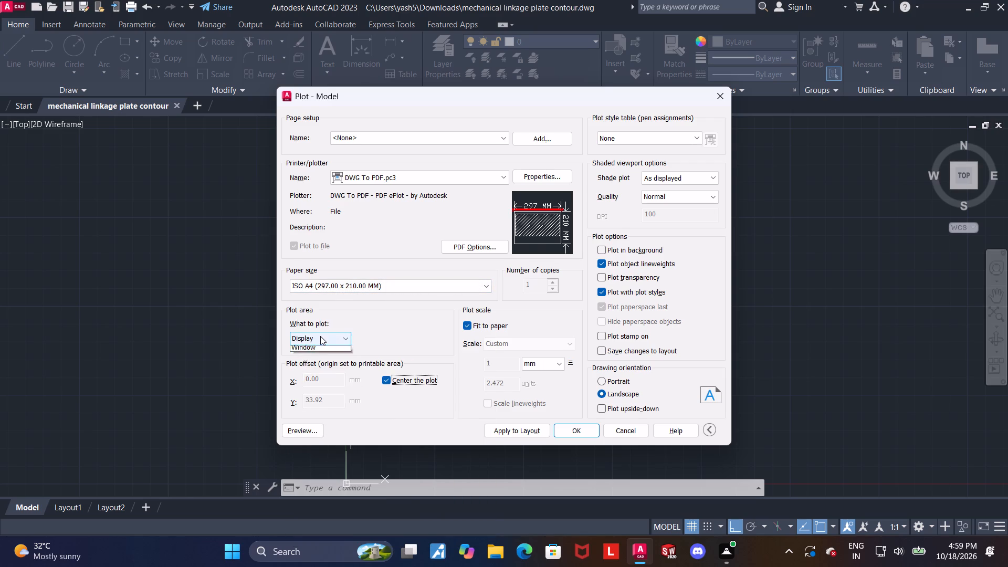
pyautogui.click(328, 372)
pyautogui.click(439, 162)
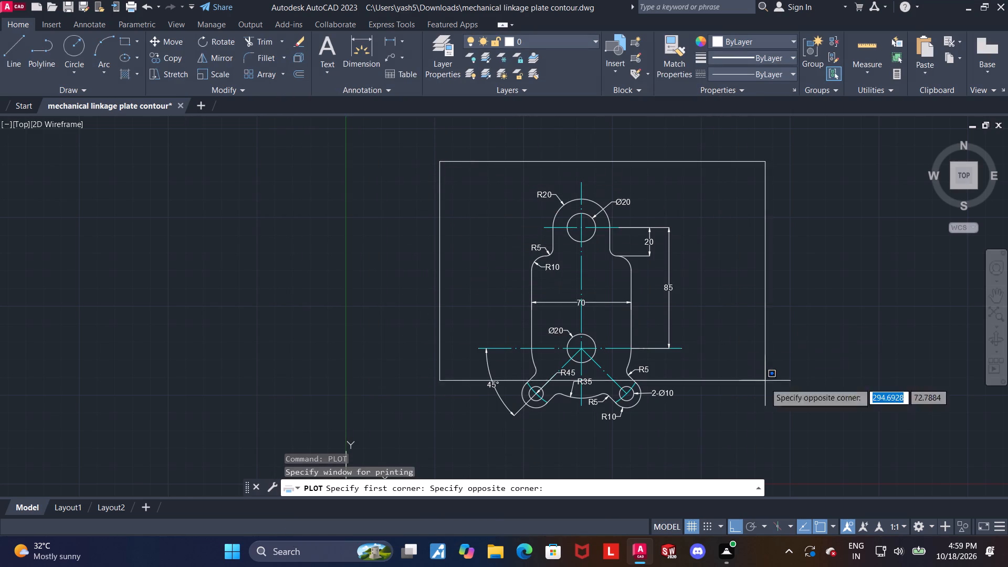
pyautogui.click(748, 435)
# Run the plot and save it in the Downloads folder as "mechanical linkage plate contour-Model.pdf".
pyautogui.click(587, 427)
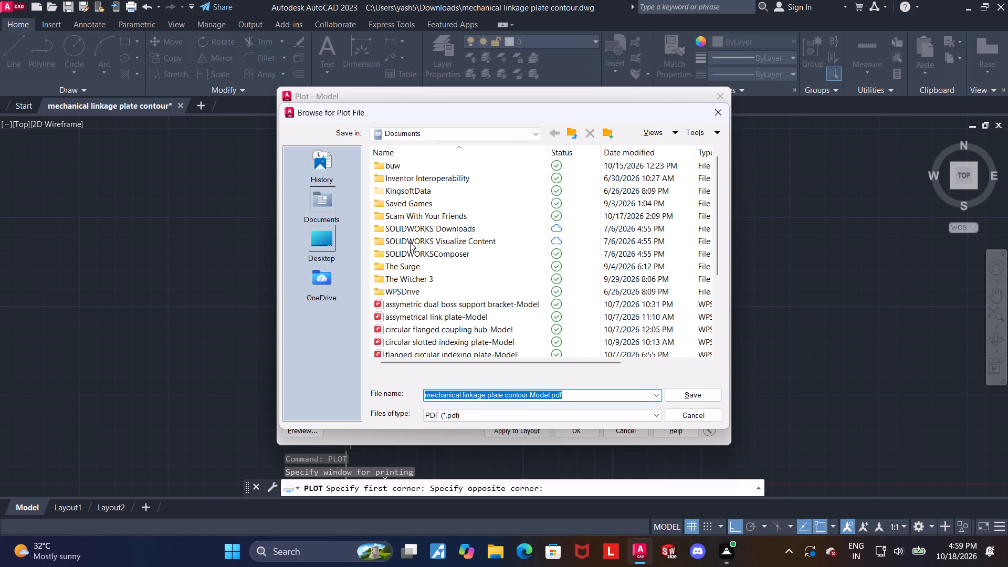
pyautogui.doubleClick(314, 232)
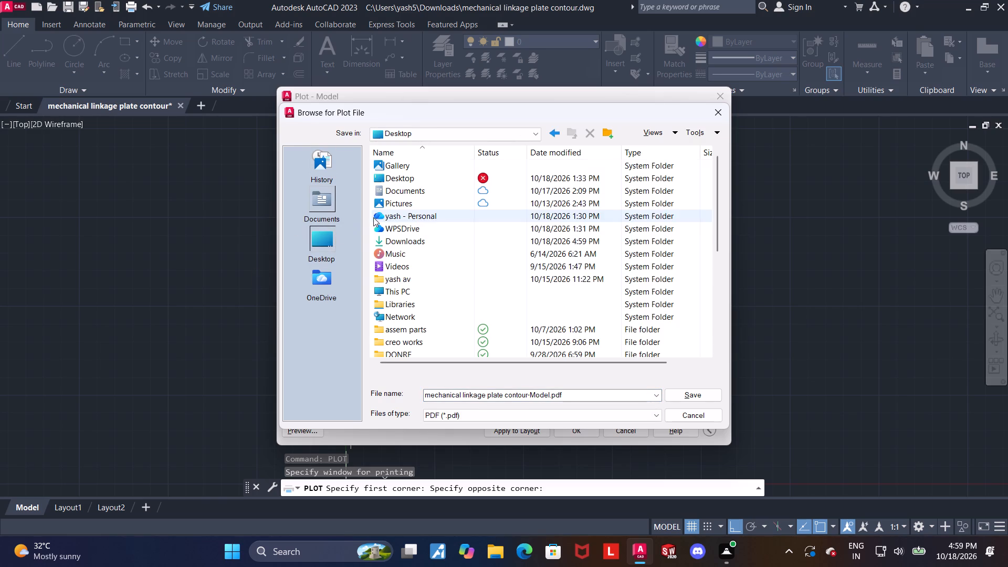
pyautogui.doubleClick(394, 245)
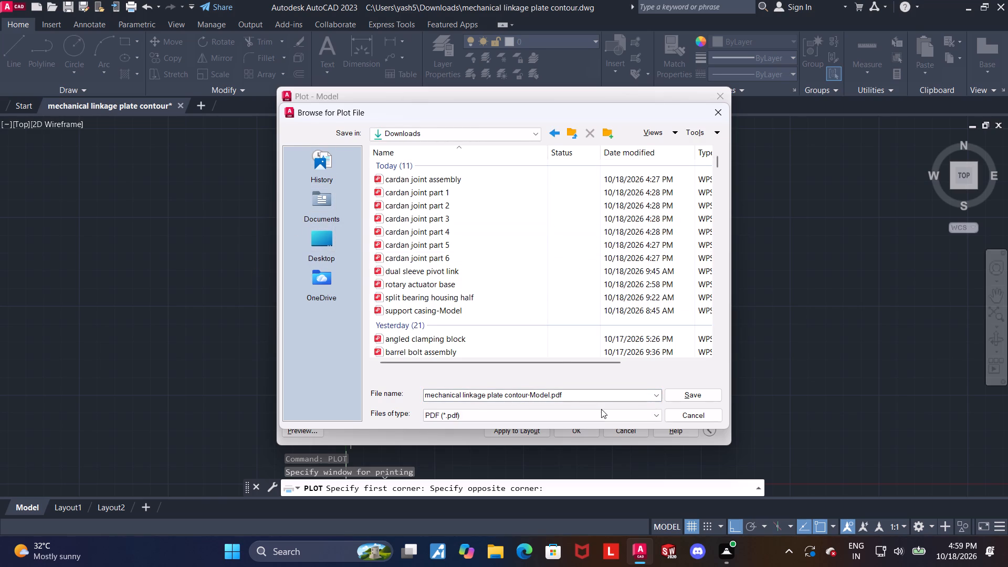
pyautogui.click(690, 398)
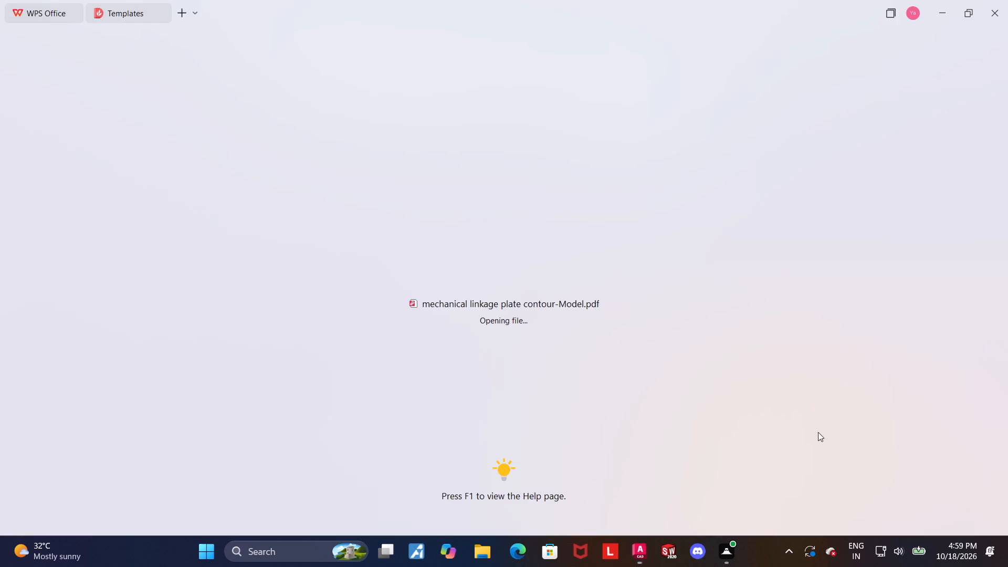